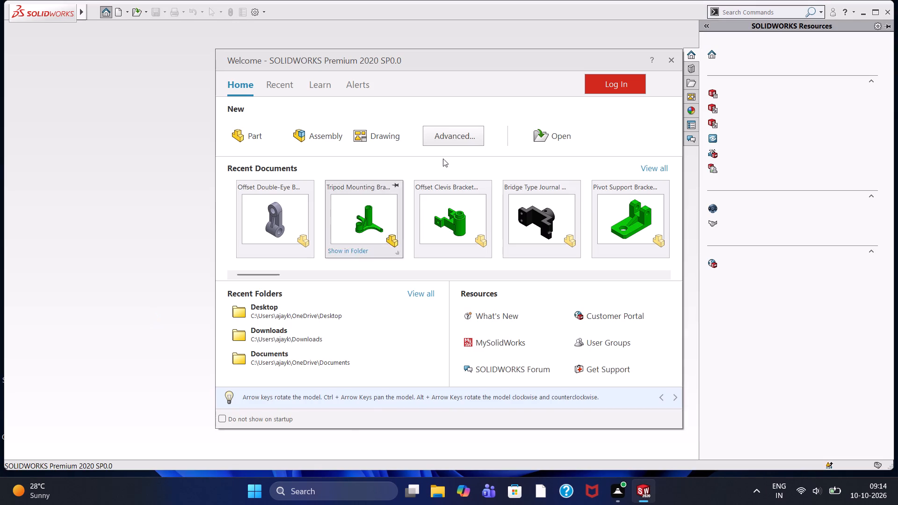
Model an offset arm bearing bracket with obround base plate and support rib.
Dismiss the welcome window and create a new part document.
{"action": "left_click", "coordinate": [674, 62]}
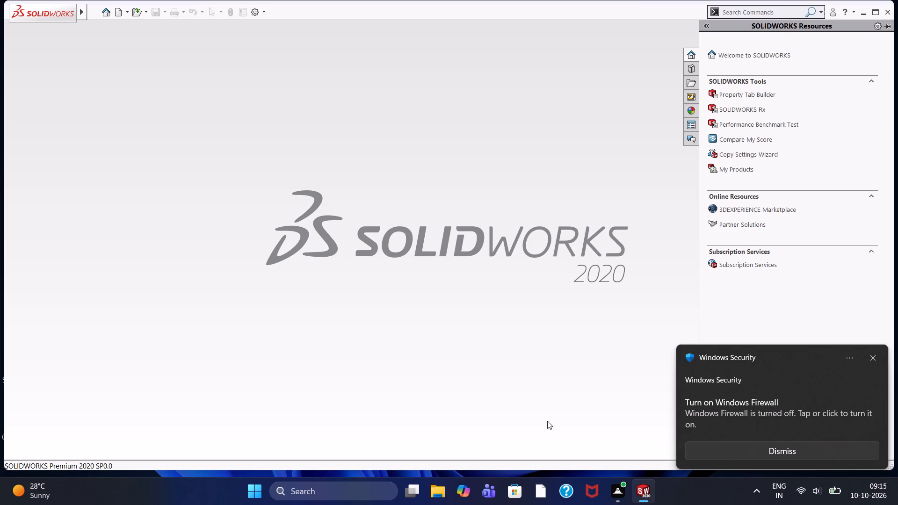
{"action": "left_click", "coordinate": [116, 13]}
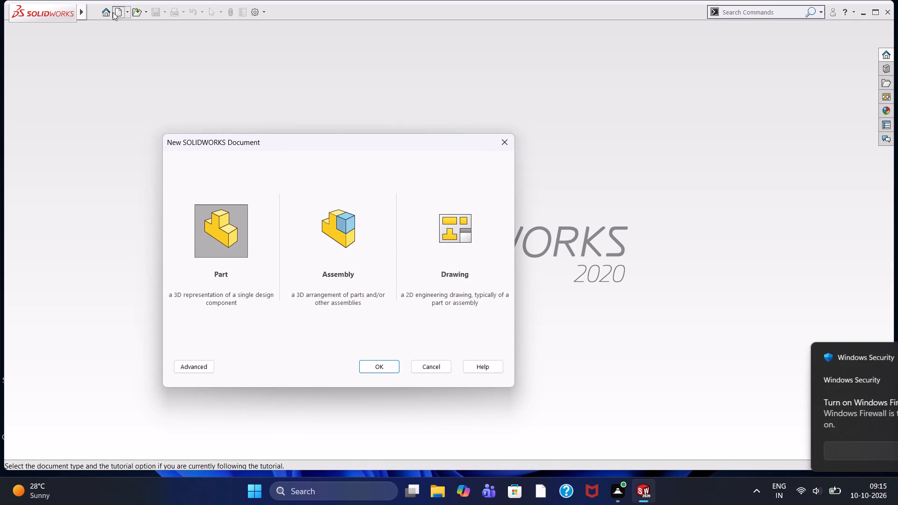
{"action": "left_click", "coordinate": [223, 238]}
{"action": "left_click", "coordinate": [223, 234]}
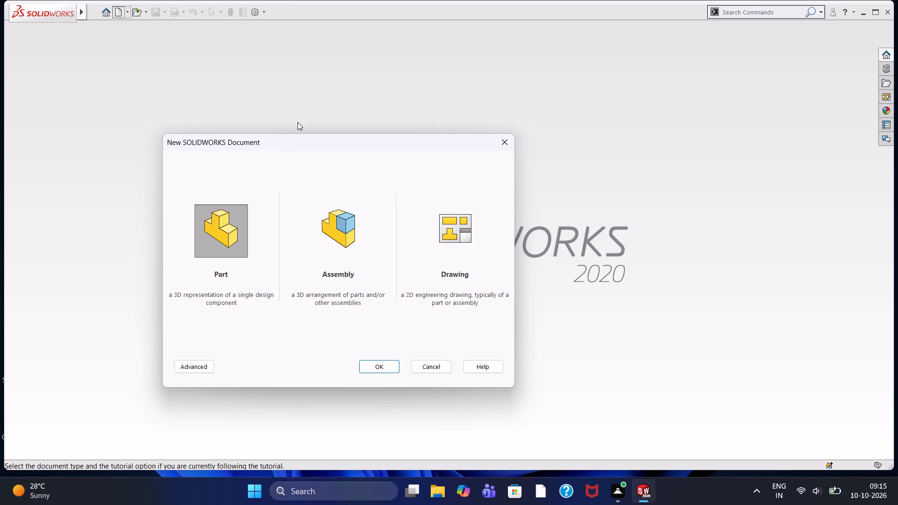
{"action": "left_click_drag", "start_coordinate": [207, 219], "coordinate": [208, 207]}
{"action": "left_click", "coordinate": [207, 202]}
{"action": "double_click", "coordinate": [211, 224]}
{"action": "left_click", "coordinate": [375, 363]}
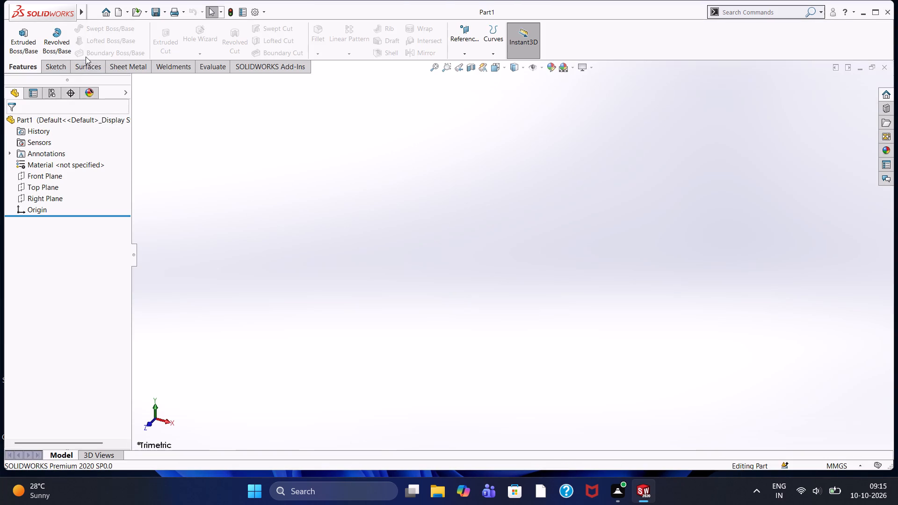
Start a new sketch on the Top Plane.
{"action": "left_click", "coordinate": [68, 65]}
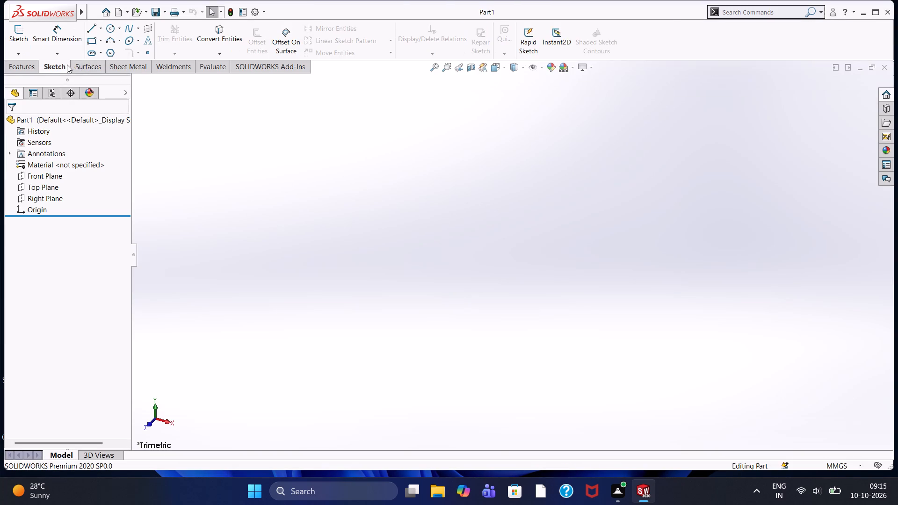
{"action": "left_click", "coordinate": [35, 185]}
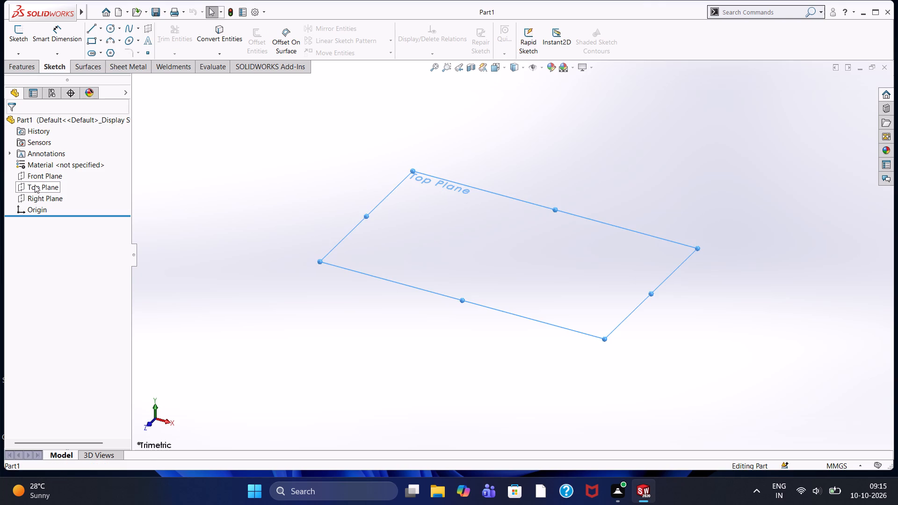
{"action": "left_click", "coordinate": [46, 173]}
{"action": "left_click", "coordinate": [392, 245]}
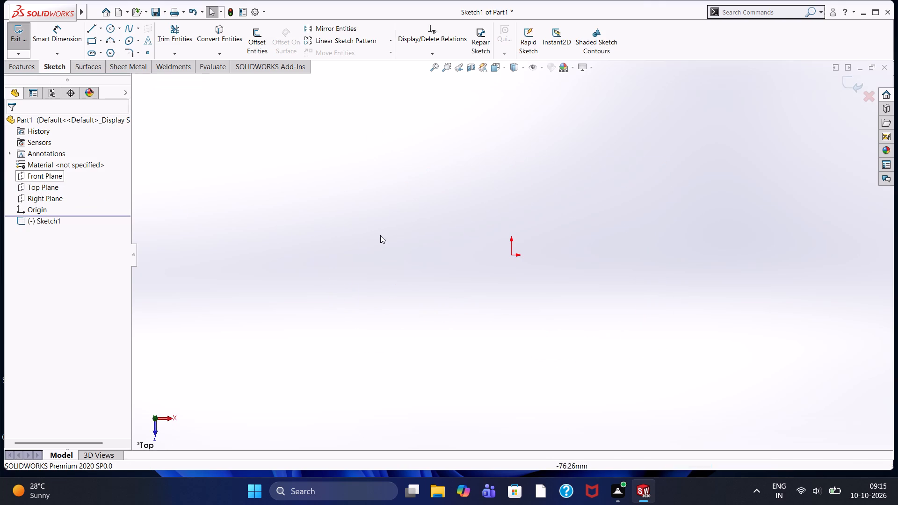
Sketch a horizontal centerpoint straight slot centred on the origin, with a 46 mm half-length between arc centres and a width of about 28 mm.
{"action": "left_click", "coordinate": [99, 58]}
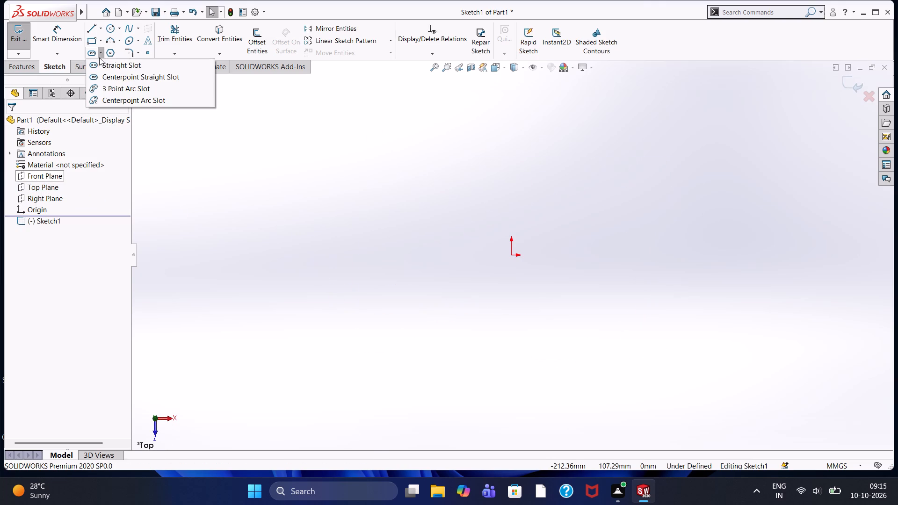
{"action": "left_click", "coordinate": [104, 68]}
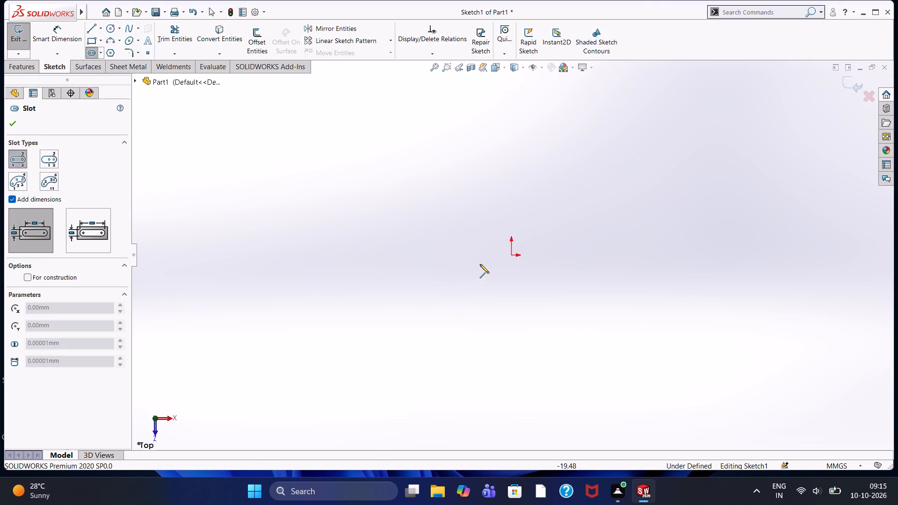
{"action": "left_click", "coordinate": [102, 52]}
{"action": "left_click", "coordinate": [135, 76]}
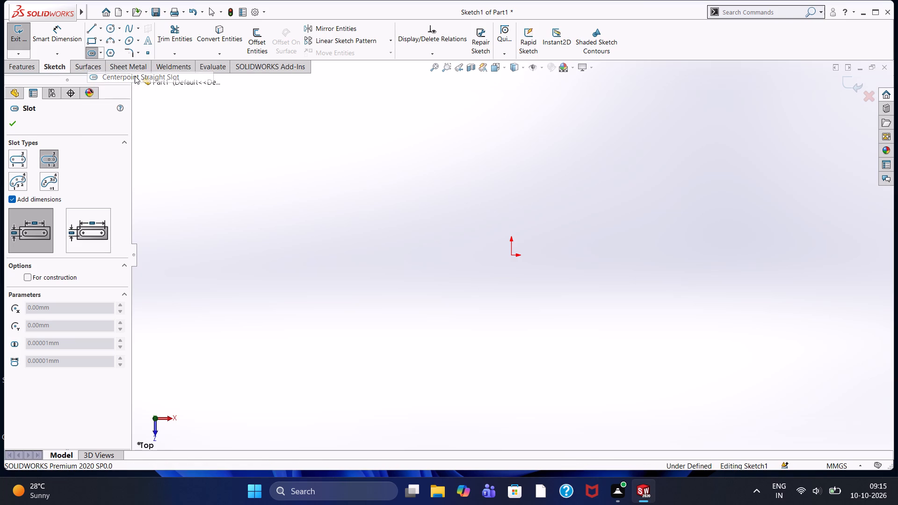
{"action": "left_click", "coordinate": [512, 253]}
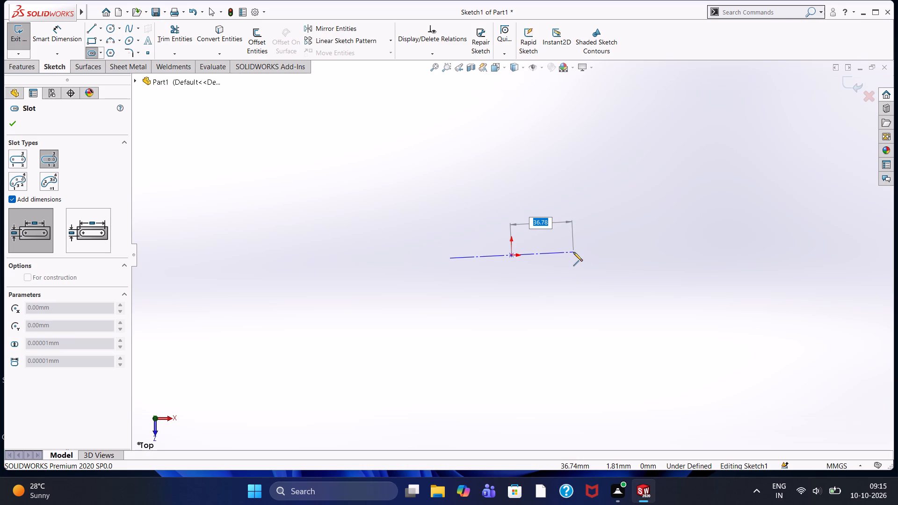
{"action": "key", "text": "4"}
{"action": "key", "text": "4"}
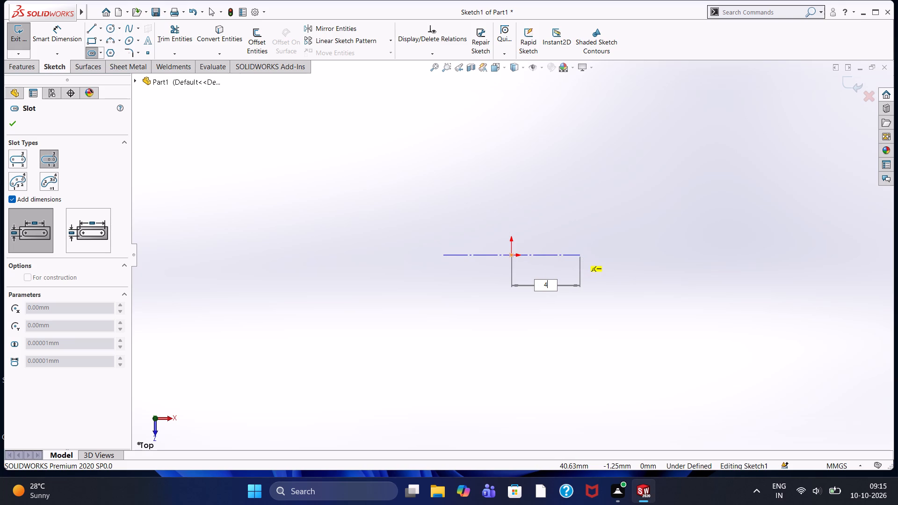
{"action": "key", "text": "1"}
{"action": "key", "text": "BackSpace"}
{"action": "key", "text": "6"}
{"action": "key", "text": "Return"}
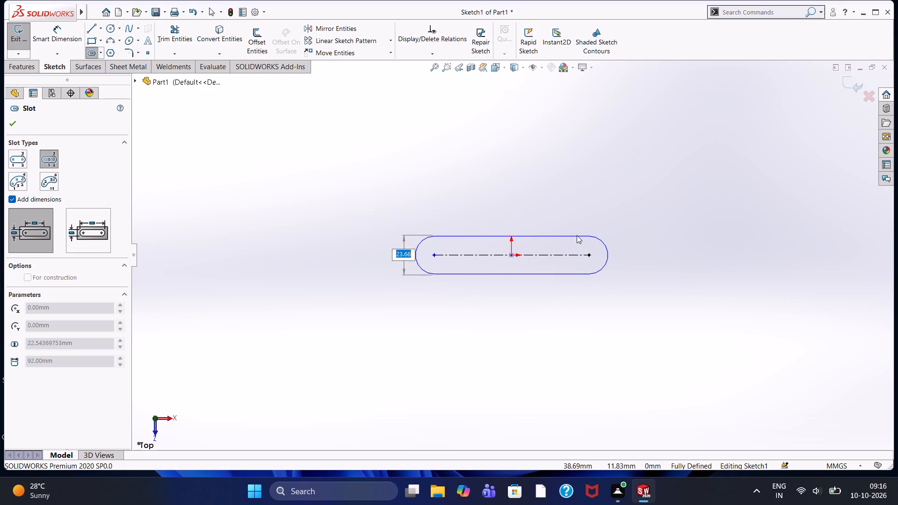
{"action": "left_click", "coordinate": [577, 231]}
{"action": "key", "text": "Escape"}
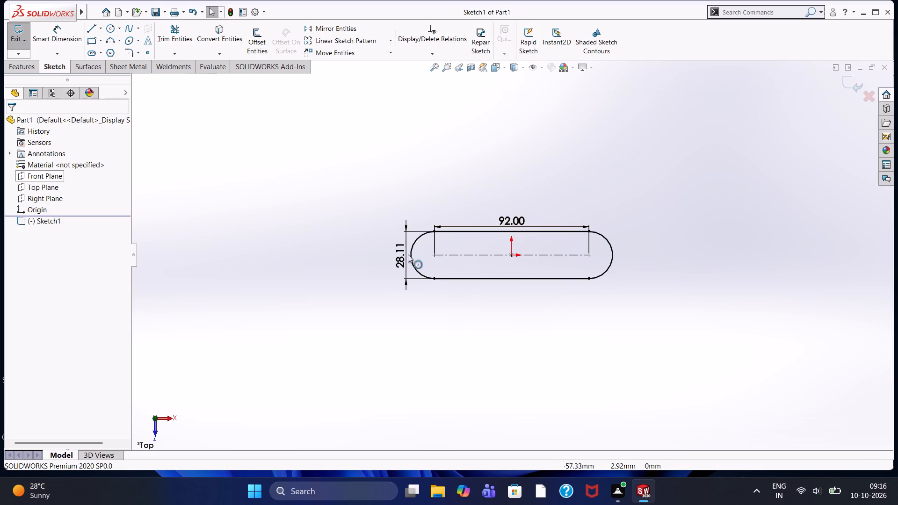
Replace the slot's width dimension with an 18 mm radius dimension on its left end arc.
{"action": "left_click", "coordinate": [398, 263]}
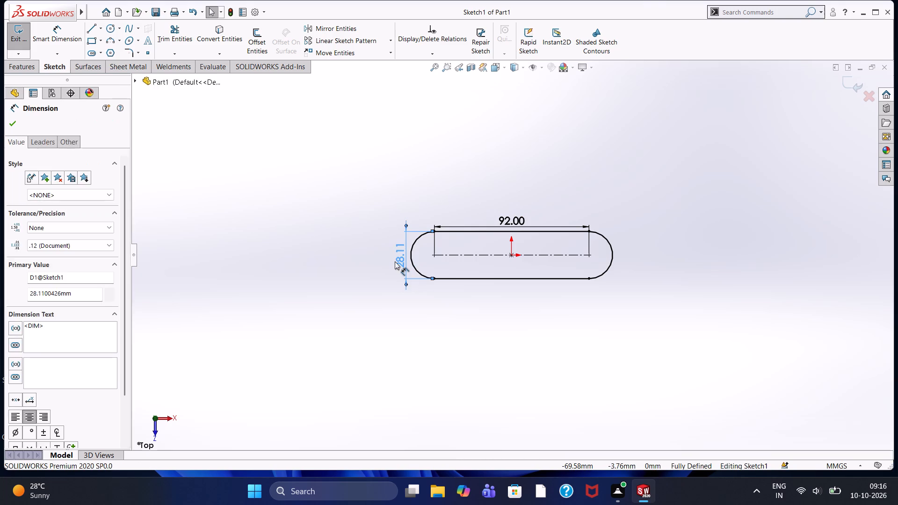
{"action": "key", "text": "Delete"}
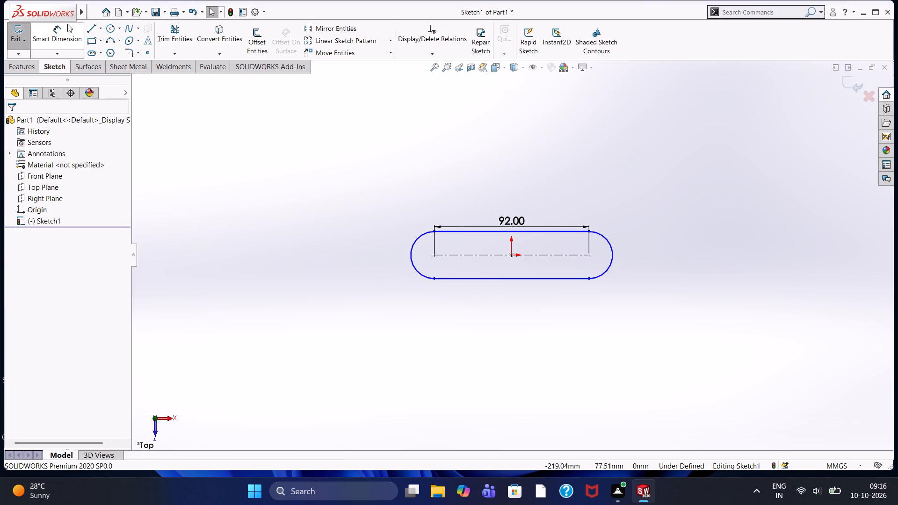
{"action": "left_click", "coordinate": [75, 33]}
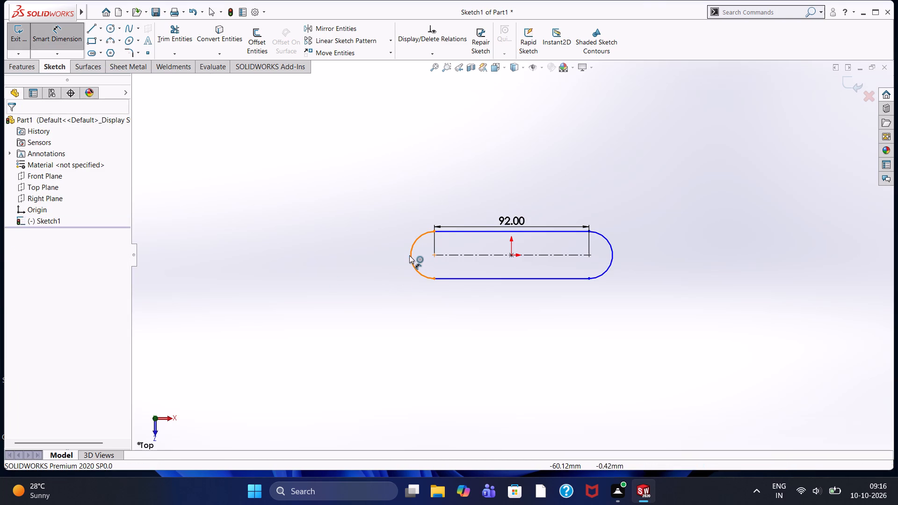
{"action": "left_click", "coordinate": [408, 254]}
{"action": "left_click", "coordinate": [380, 219]}
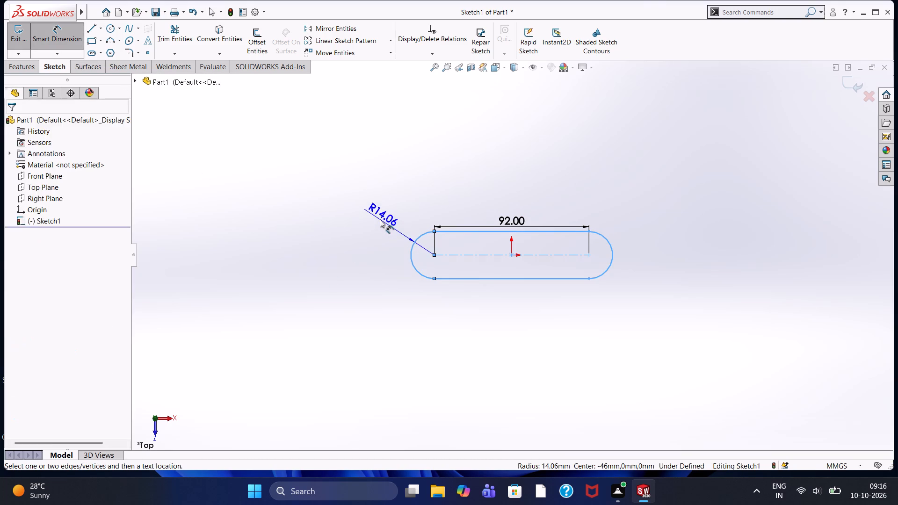
{"action": "left_click", "coordinate": [380, 219]}
{"action": "key", "text": "1"}
{"action": "key", "text": "8"}
{"action": "key", "text": "Return"}
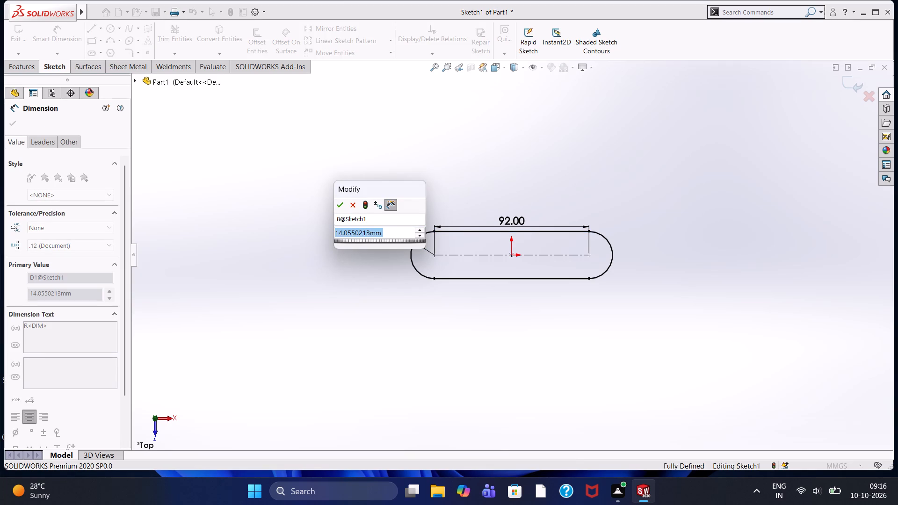
{"action": "type", "text": "18"}
{"action": "key", "text": "Return"}
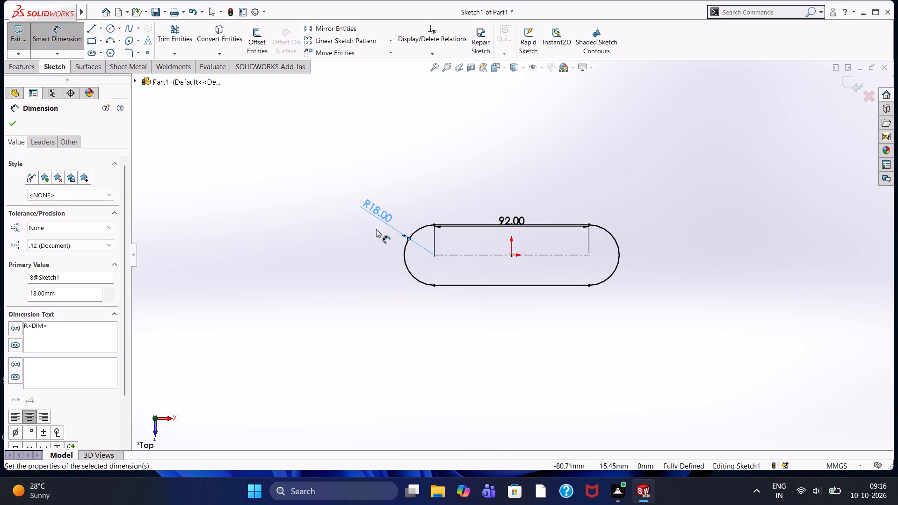
{"action": "left_click", "coordinate": [15, 123]}
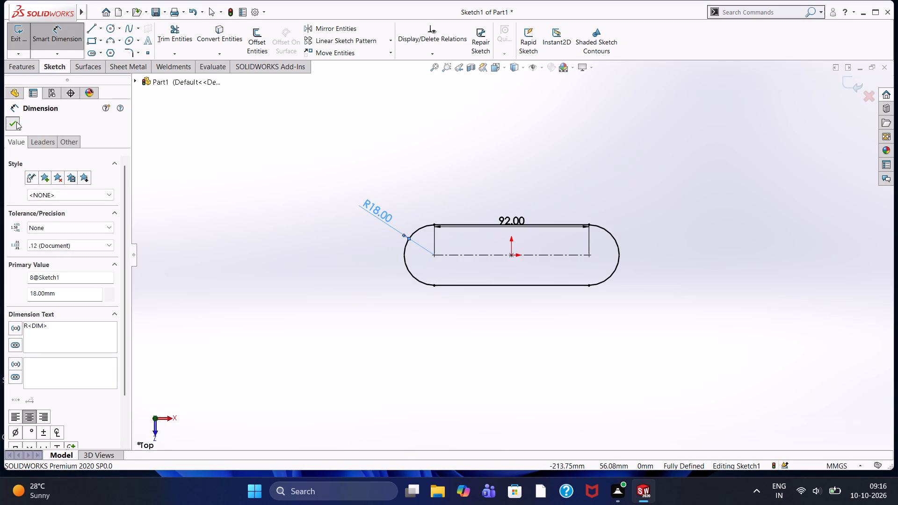
Move the slot's centre-to-centre length dimension farther above the profile so it clears the upper edge.
{"action": "scroll", "coordinate": [507, 235], "scroll_direction": "down", "scroll_amount": 1}
{"action": "left_click_drag", "start_coordinate": [511, 218], "coordinate": [512, 185]}
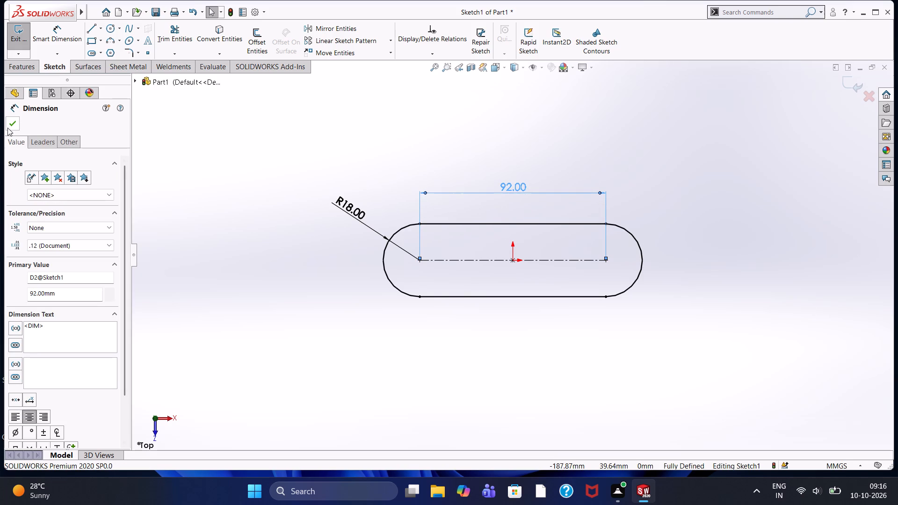
{"action": "left_click", "coordinate": [12, 127]}
{"action": "left_click", "coordinate": [305, 282]}
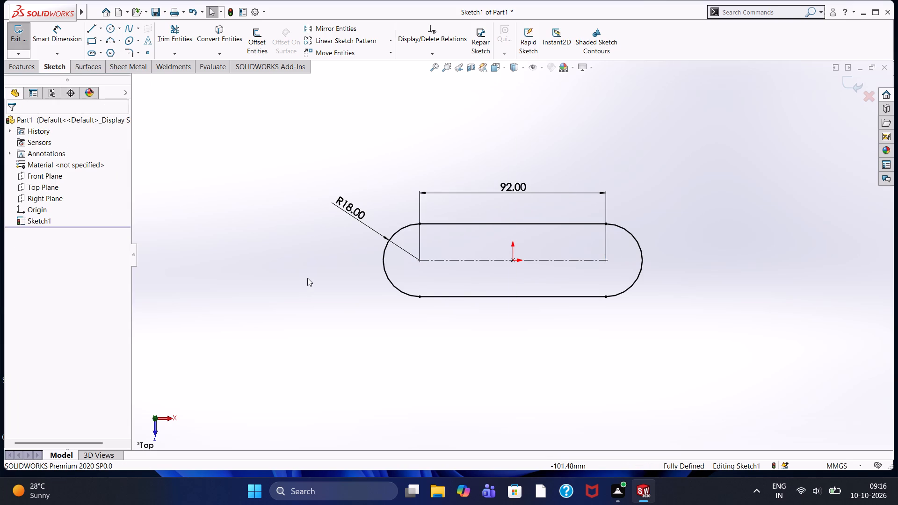
Extrude the slot profile as a boss with a blind depth of 8 mm.
{"action": "left_click", "coordinate": [32, 64]}
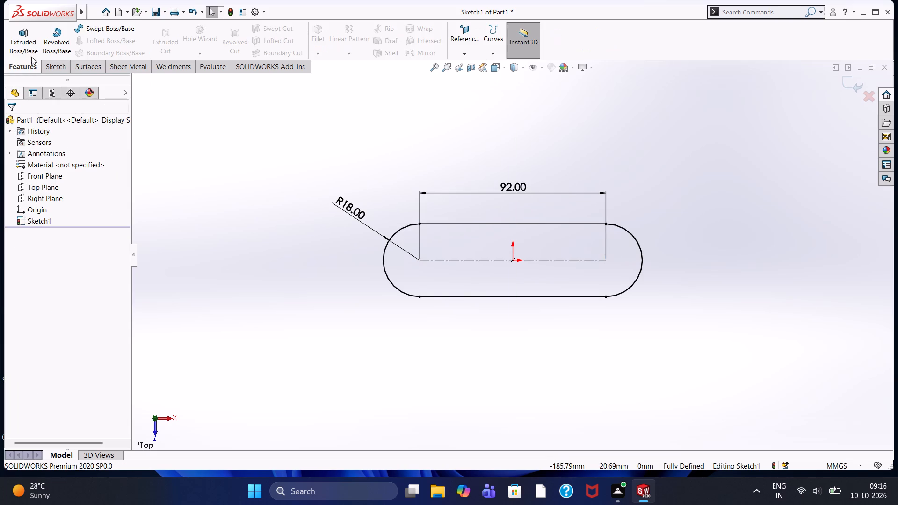
{"action": "left_click", "coordinate": [29, 41]}
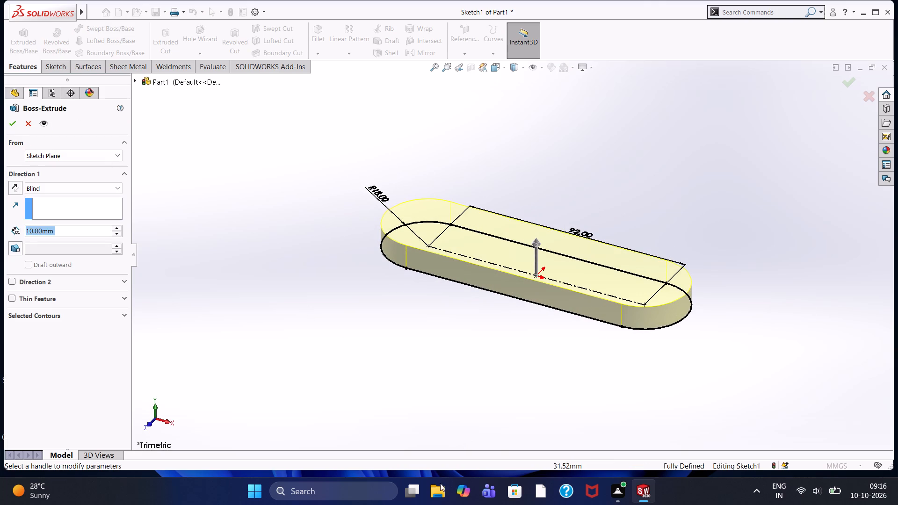
{"action": "key", "text": "8"}
{"action": "key", "text": "Return"}
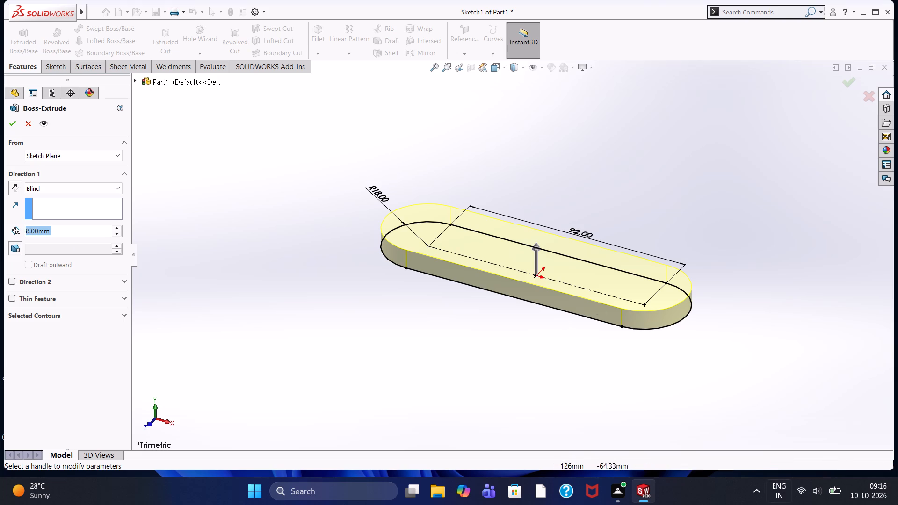
{"action": "left_click", "coordinate": [14, 128]}
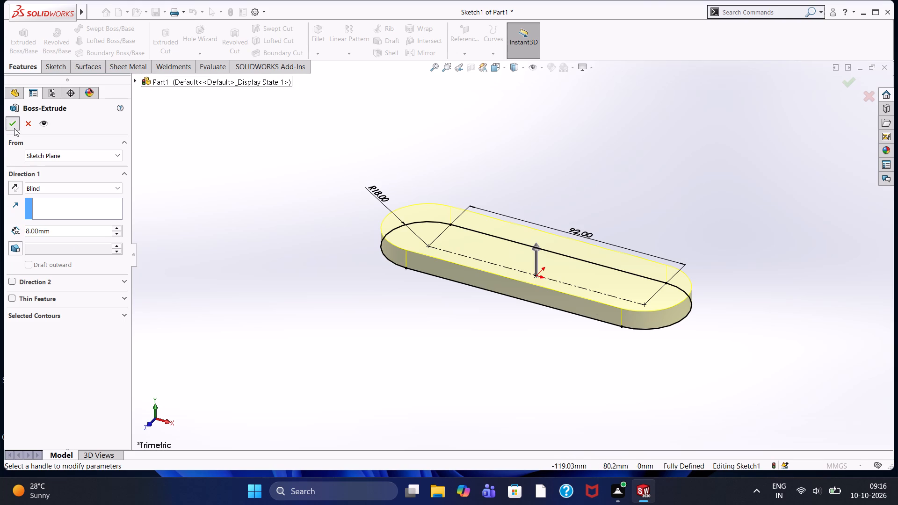
{"action": "left_click", "coordinate": [320, 237]}
Start a new sketch on the top face of the slot-shaped plate, viewed normal to the face.
{"action": "middle_click_drag", "start_coordinate": [315, 176], "coordinate": [306, 203]}
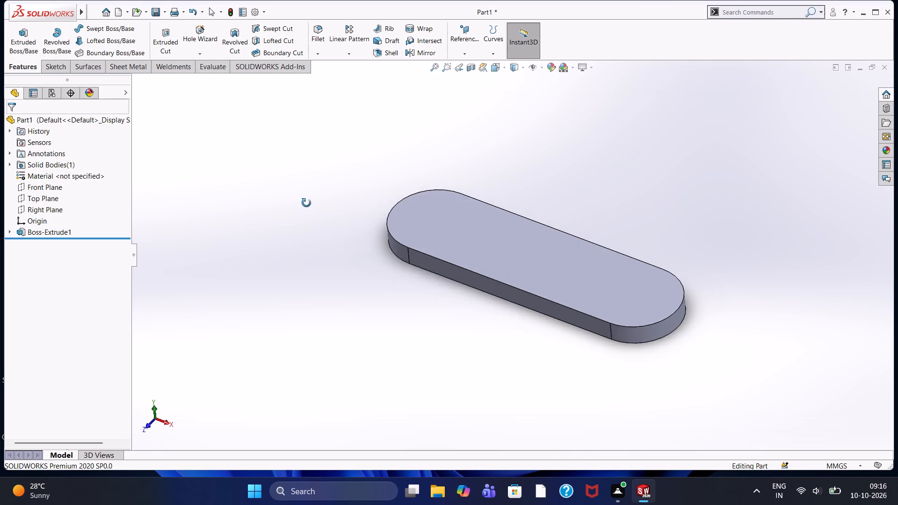
{"action": "middle_click_drag", "start_coordinate": [306, 203], "coordinate": [305, 205]}
{"action": "scroll", "coordinate": [307, 206], "scroll_direction": "up", "scroll_amount": 1}
{"action": "left_click", "coordinate": [474, 251]}
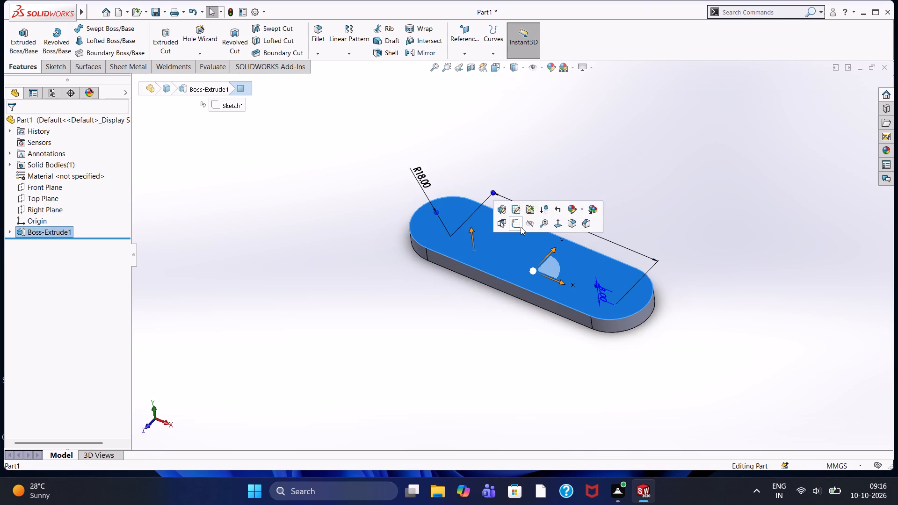
{"action": "left_click", "coordinate": [521, 227]}
{"action": "key", "text": "ctrl+8"}
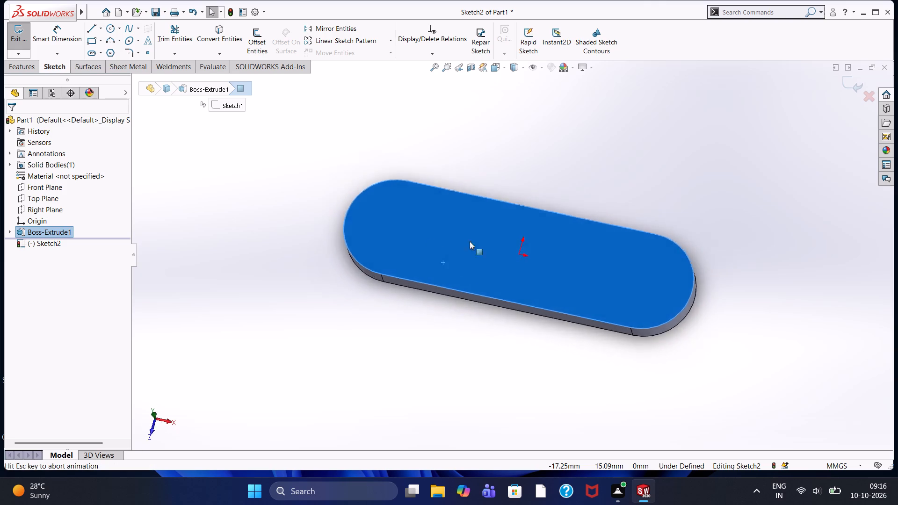
{"action": "left_click", "coordinate": [239, 164]}
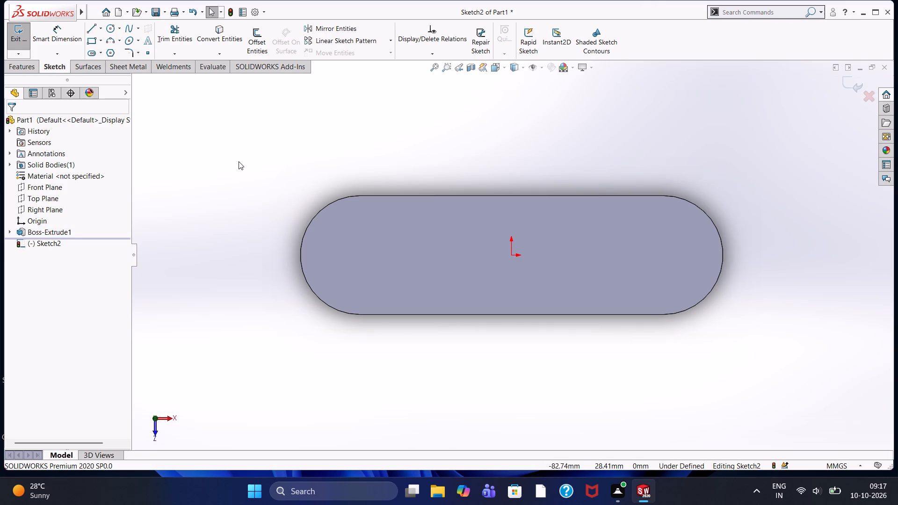
Sketch a 16 mm diameter circle centred on the plate's left end arc.
{"action": "left_click", "coordinate": [111, 28]}
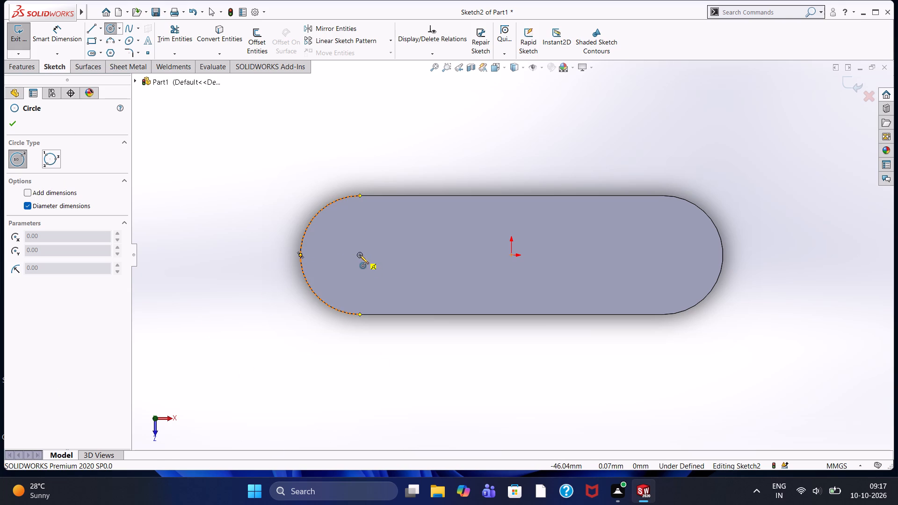
{"action": "left_click", "coordinate": [359, 255]}
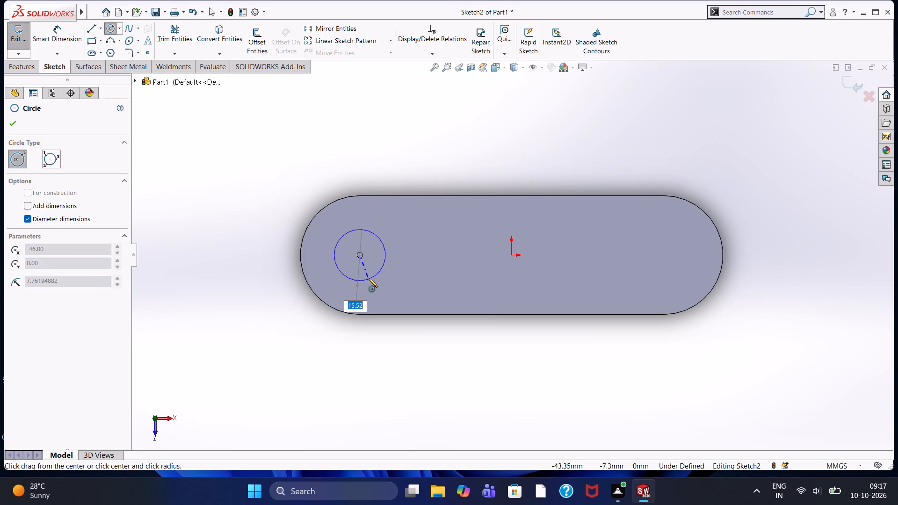
{"action": "type", "text": "16"}
{"action": "key", "text": "Return"}
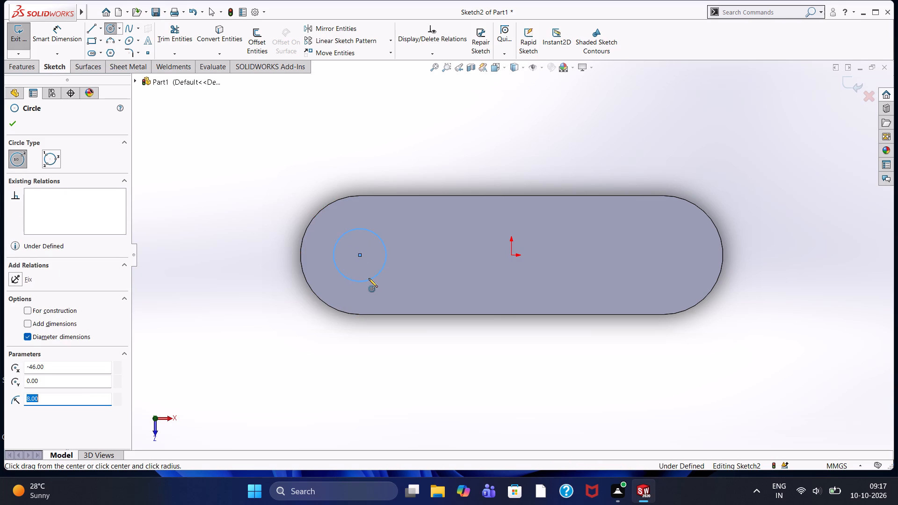
{"action": "key", "text": "Escape"}
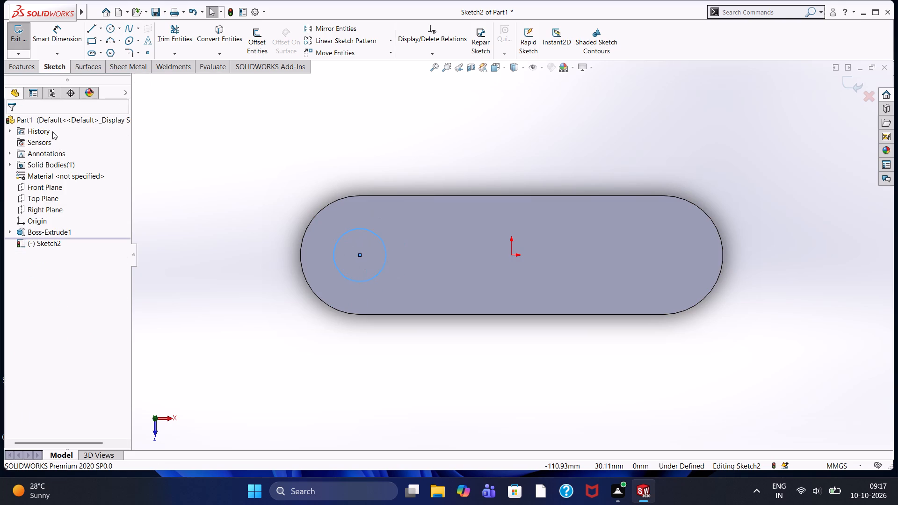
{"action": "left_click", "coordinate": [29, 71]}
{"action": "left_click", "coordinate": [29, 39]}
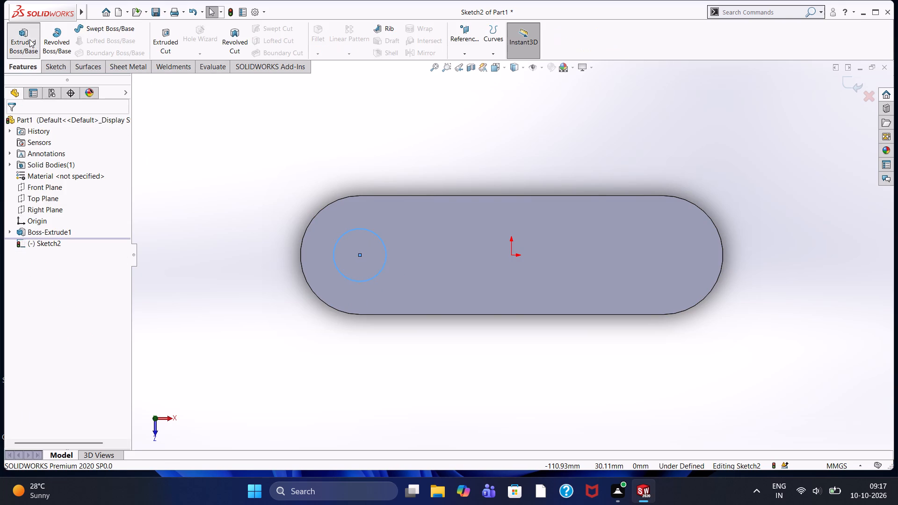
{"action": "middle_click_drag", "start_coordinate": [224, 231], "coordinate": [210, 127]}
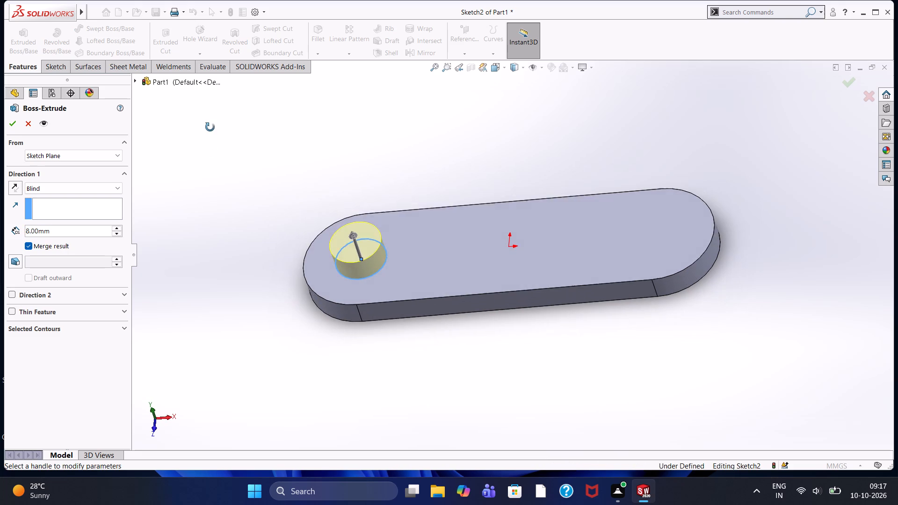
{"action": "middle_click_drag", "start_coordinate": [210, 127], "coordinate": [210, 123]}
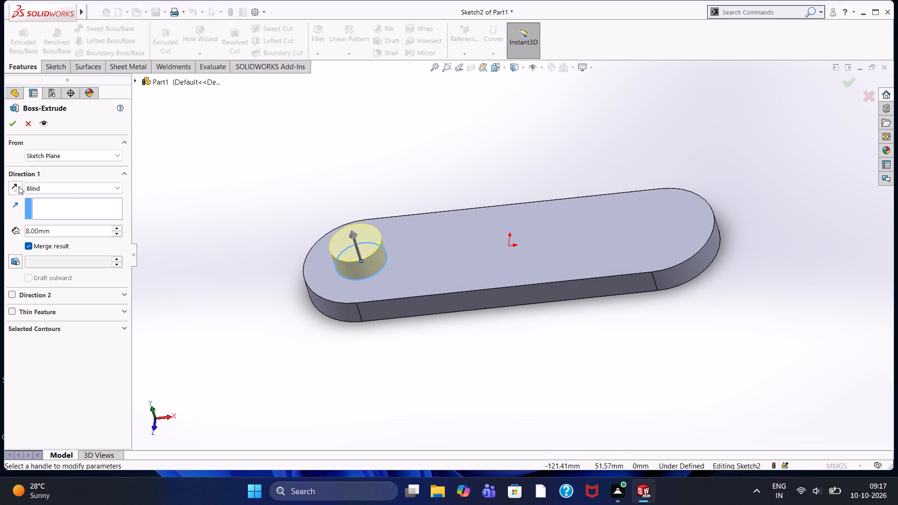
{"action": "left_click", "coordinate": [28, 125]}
Cut the circle through the plate with an Extruded Cut set to Through All.
{"action": "left_click", "coordinate": [160, 39]}
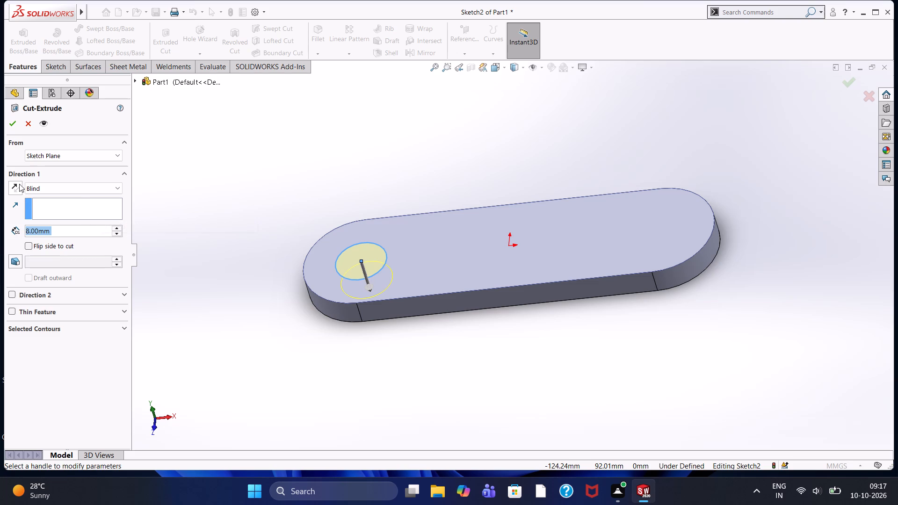
{"action": "left_click", "coordinate": [48, 185]}
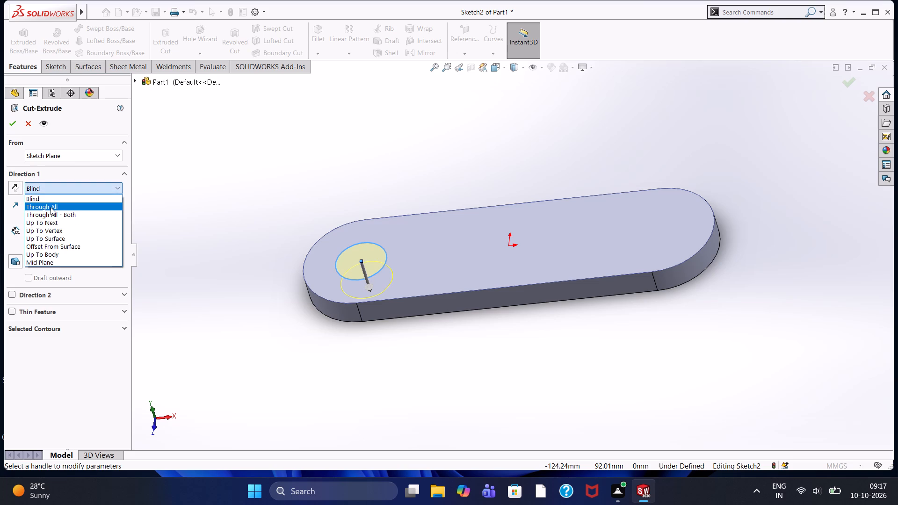
{"action": "left_click", "coordinate": [51, 208]}
{"action": "left_click", "coordinate": [13, 128]}
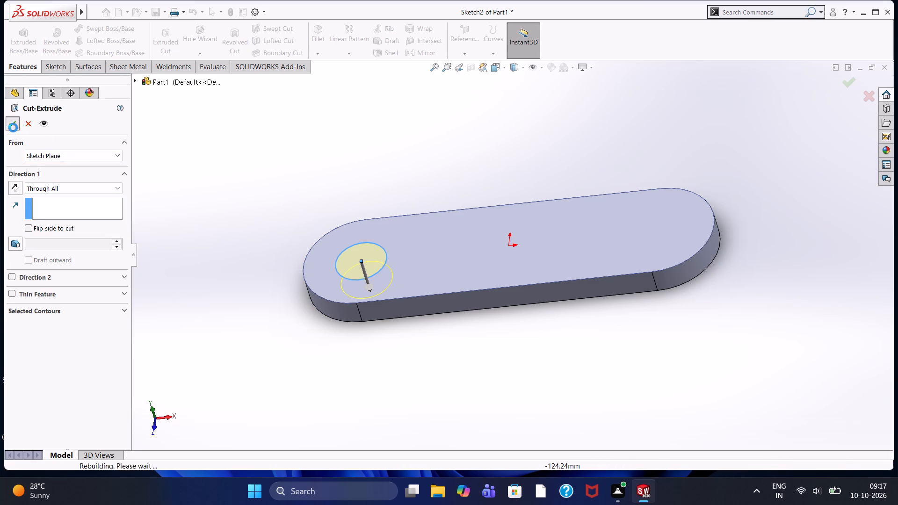
{"action": "left_click", "coordinate": [269, 199]}
In a new sketch on the plate's top face, draw a 16 mm diameter circle centred on the right end arc.
{"action": "middle_click_drag", "start_coordinate": [285, 195], "coordinate": [290, 223]}
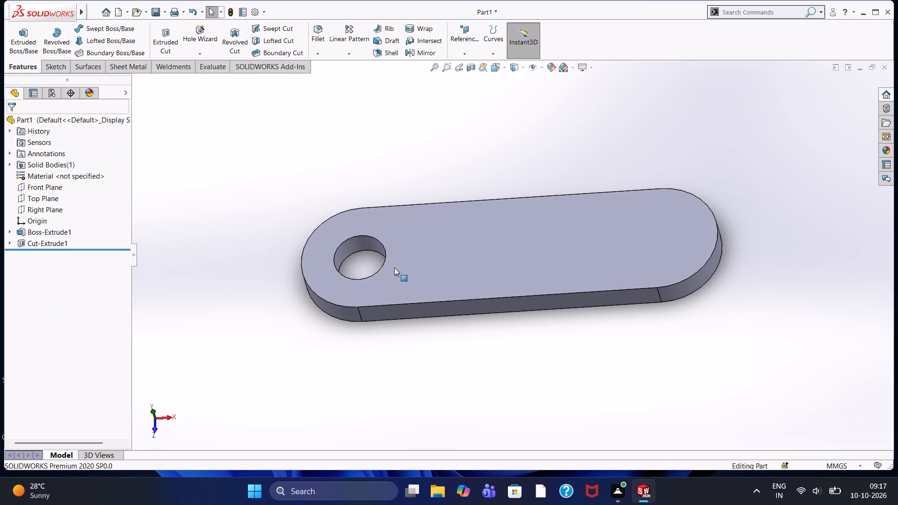
{"action": "left_click", "coordinate": [503, 255]}
{"action": "left_click", "coordinate": [546, 231]}
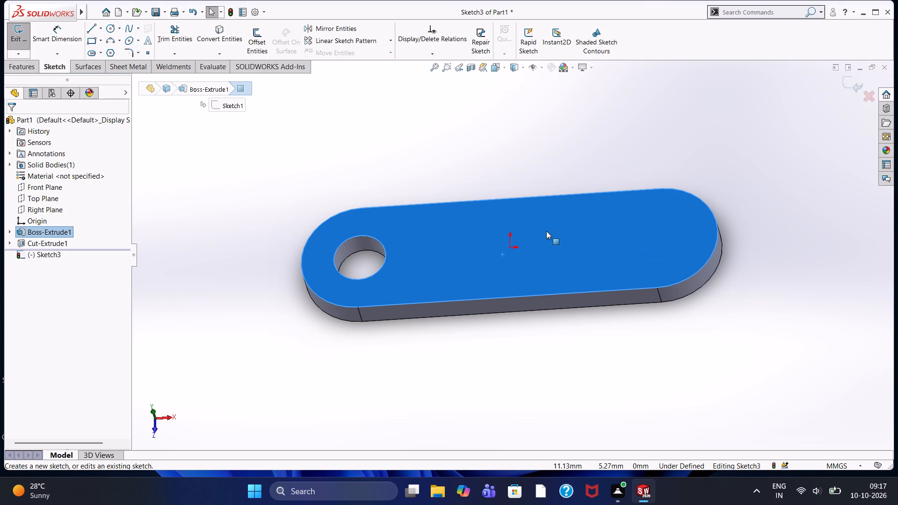
{"action": "key", "text": "ctrl+8"}
{"action": "left_click", "coordinate": [529, 176]}
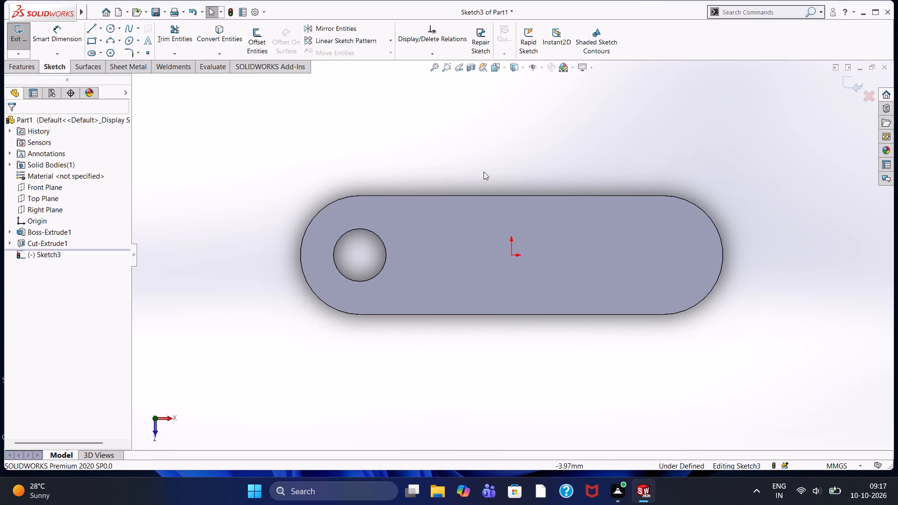
{"action": "left_click", "coordinate": [108, 29]}
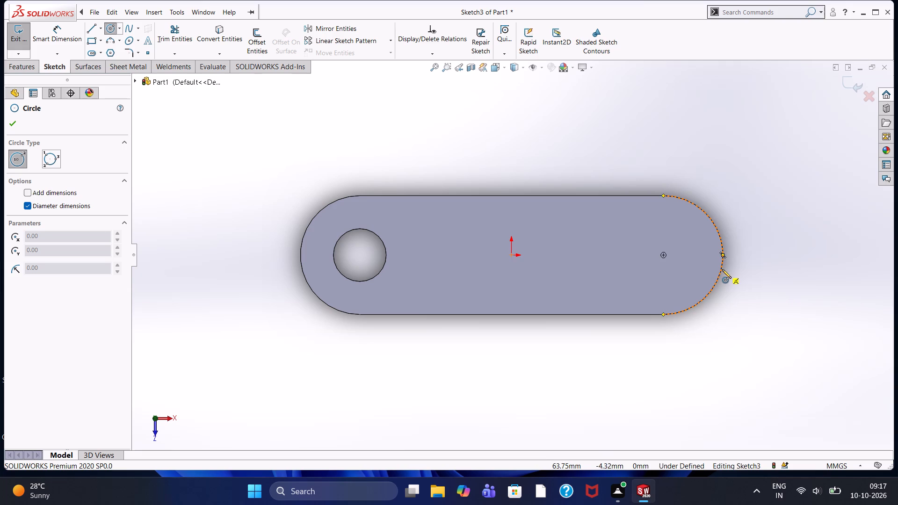
{"action": "left_click", "coordinate": [663, 254]}
{"action": "type", "text": "16"}
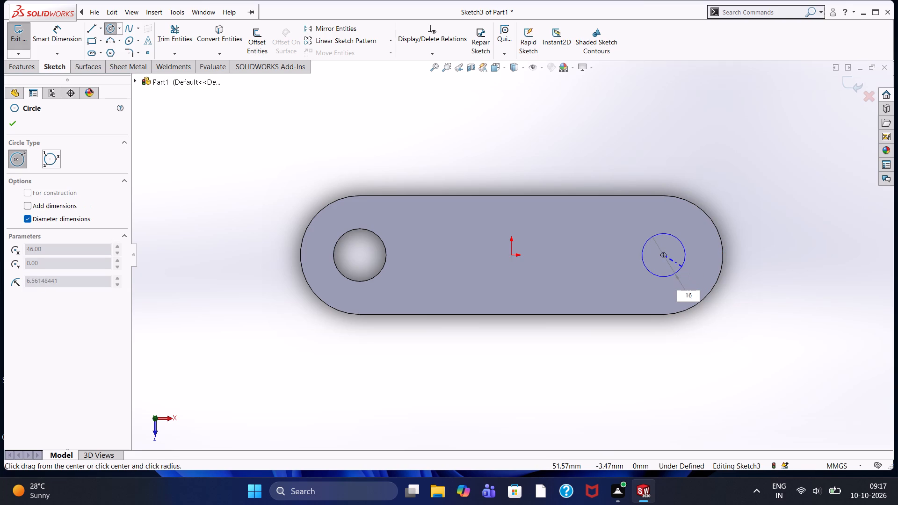
{"action": "key", "text": "Return"}
{"action": "key", "text": "Escape"}
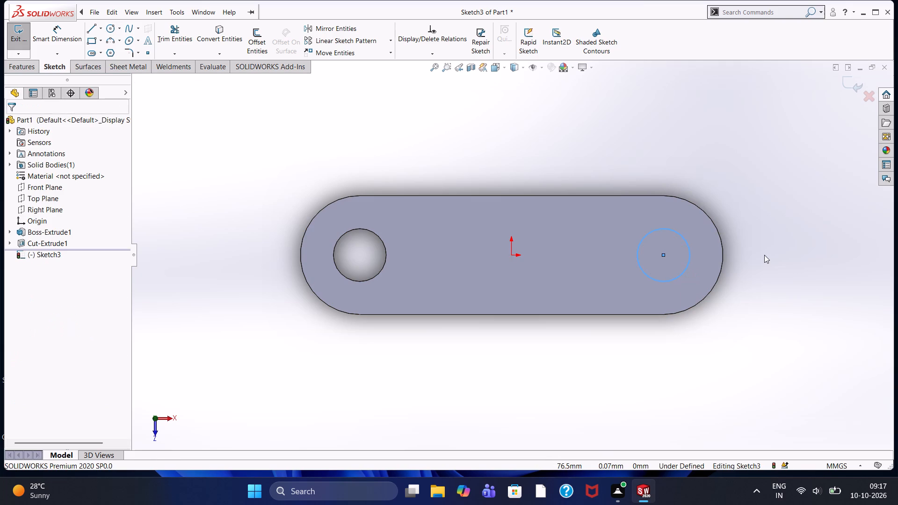
Cut the right-hand circle through the plate with an Extruded Cut set to Through All.
{"action": "left_click", "coordinate": [9, 63]}
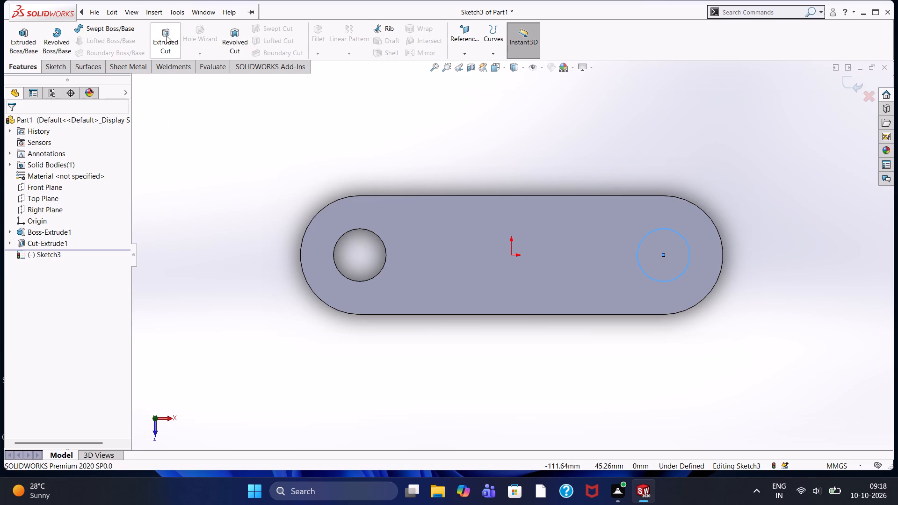
{"action": "left_click", "coordinate": [166, 36]}
{"action": "left_click", "coordinate": [74, 190]}
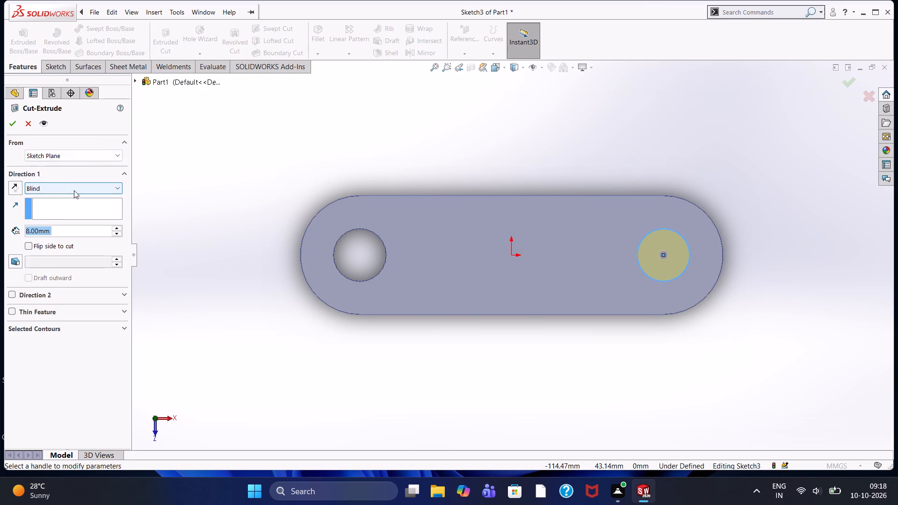
{"action": "left_click", "coordinate": [71, 209]}
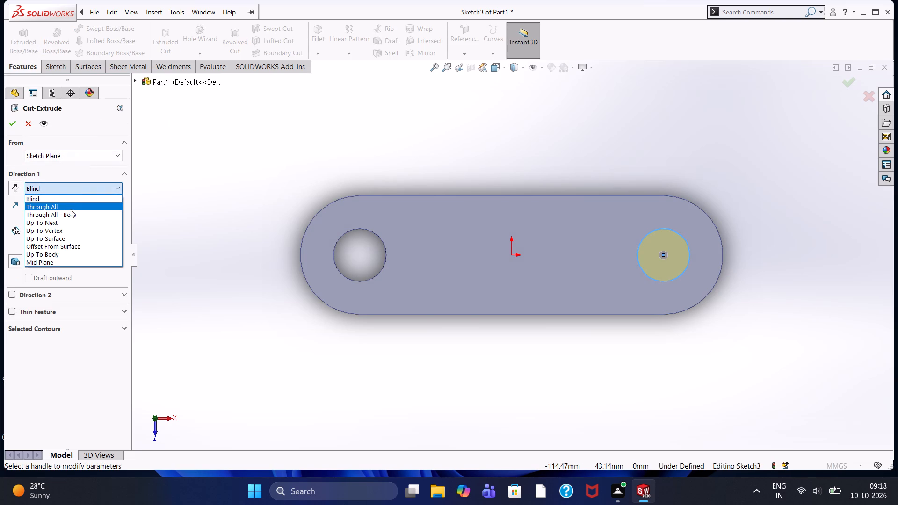
{"action": "left_click", "coordinate": [11, 127]}
{"action": "left_click", "coordinate": [319, 172]}
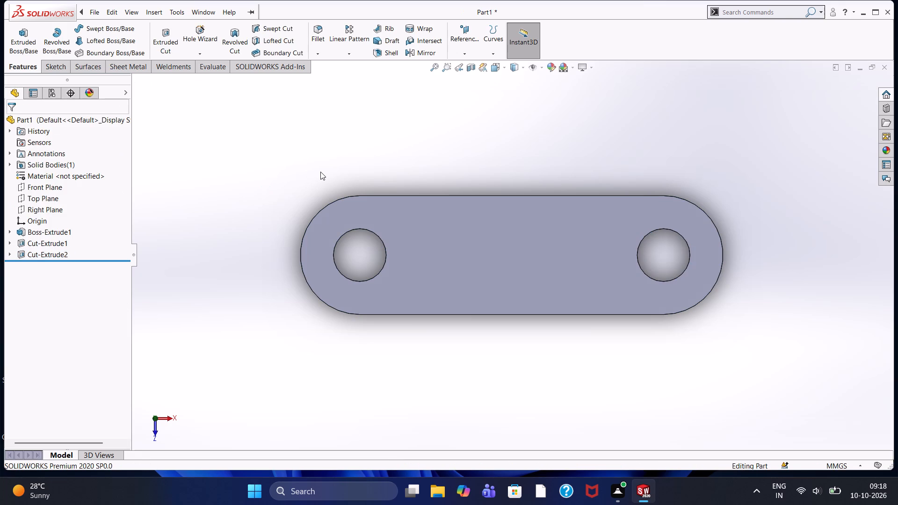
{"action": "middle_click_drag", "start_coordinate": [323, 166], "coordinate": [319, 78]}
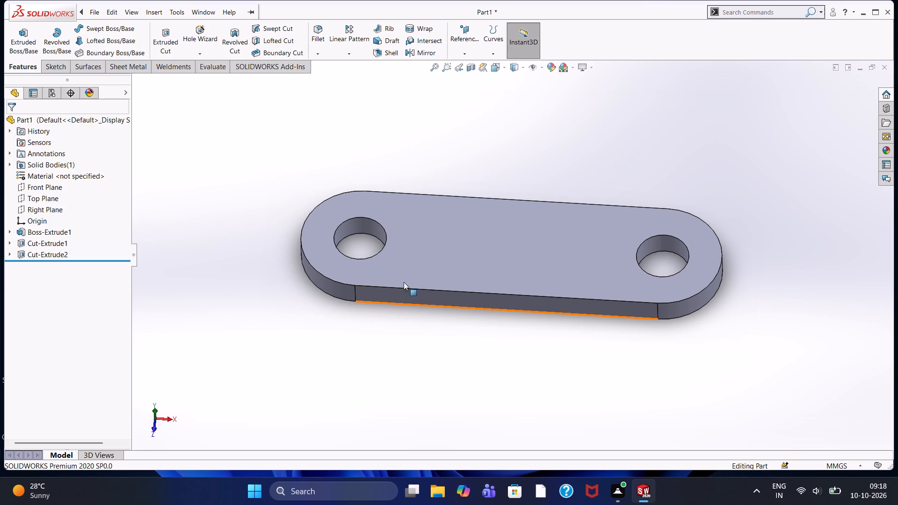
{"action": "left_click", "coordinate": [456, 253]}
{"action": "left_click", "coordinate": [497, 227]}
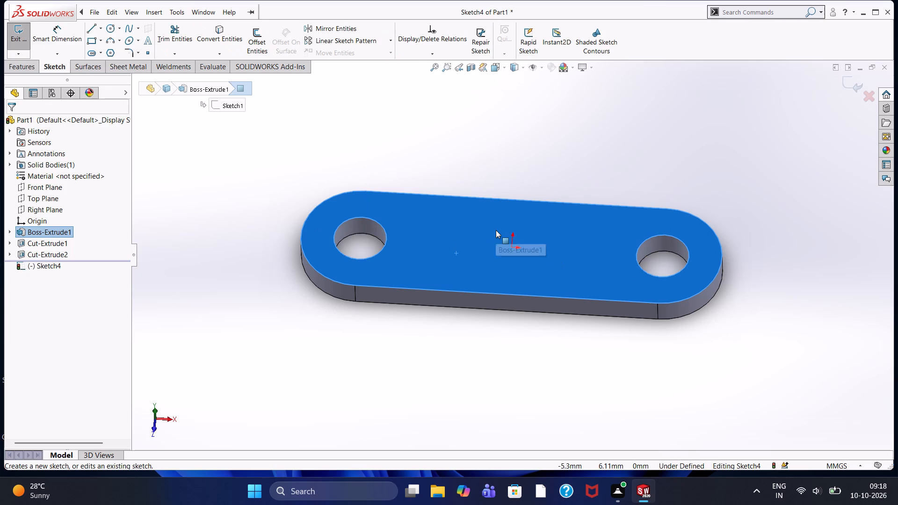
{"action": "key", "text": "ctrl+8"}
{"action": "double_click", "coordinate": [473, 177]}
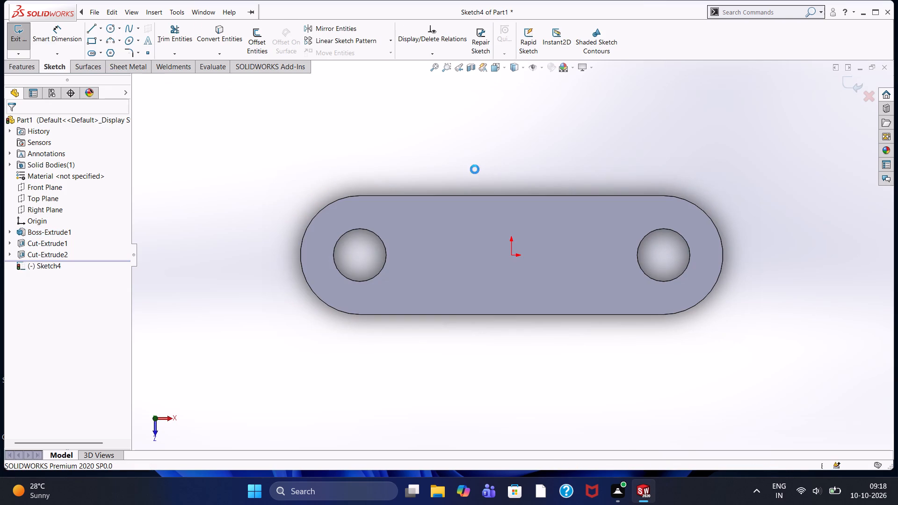
In a new sketch on the top face, draw a 20 mm line leftward along the upper long edge from its midpoint.
{"action": "left_click", "coordinate": [475, 266]}
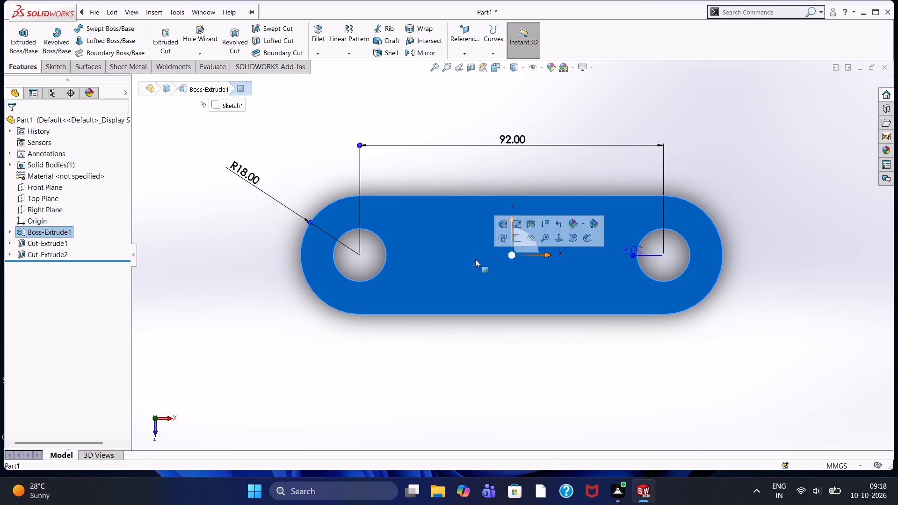
{"action": "left_click", "coordinate": [519, 238]}
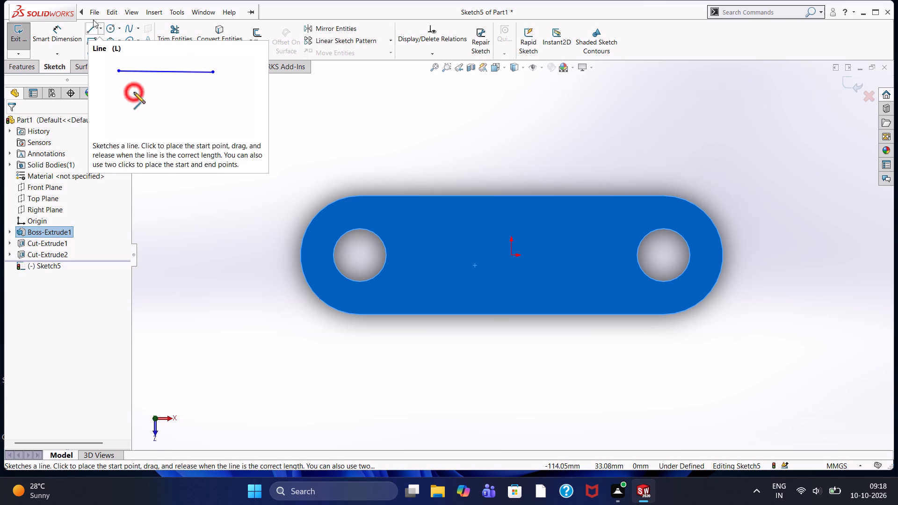
{"action": "left_click", "coordinate": [282, 110]}
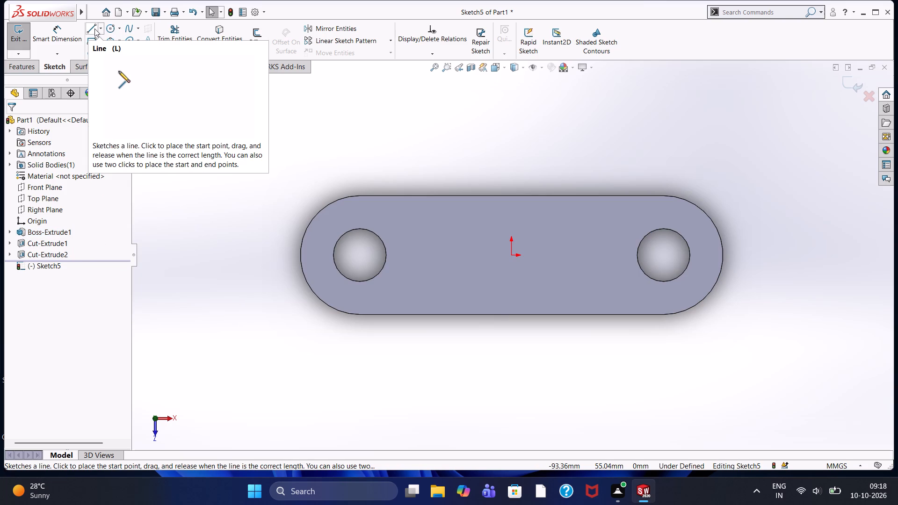
{"action": "left_click", "coordinate": [94, 29]}
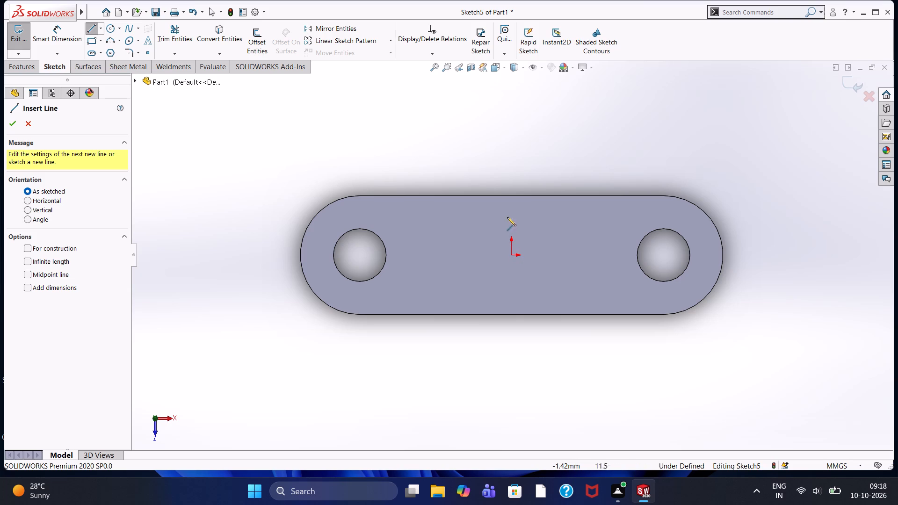
{"action": "left_click", "coordinate": [510, 194]}
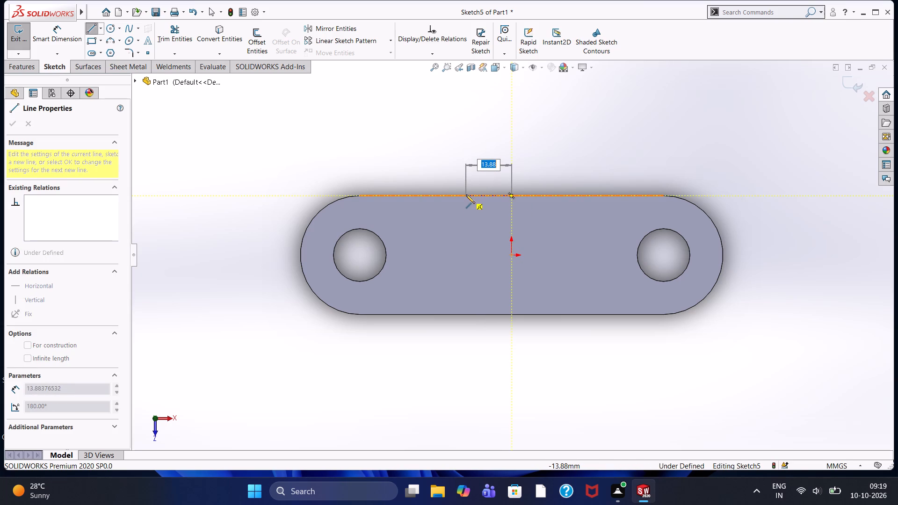
{"action": "type", "text": "20"}
{"action": "key", "text": "Return"}
{"action": "key", "text": "Escape"}
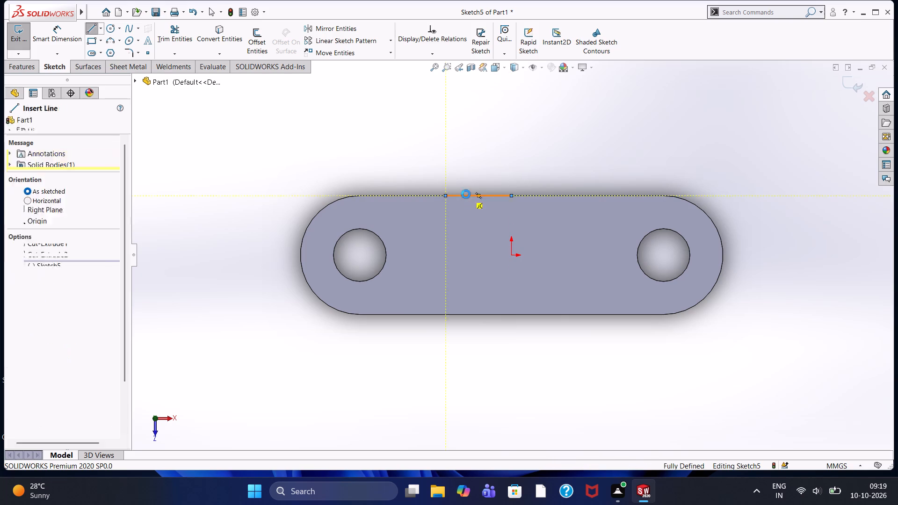
Draw a 20 mm line rightward along the upper long edge, starting from the same midpoint.
{"action": "left_click", "coordinate": [90, 33]}
{"action": "left_click", "coordinate": [512, 196]}
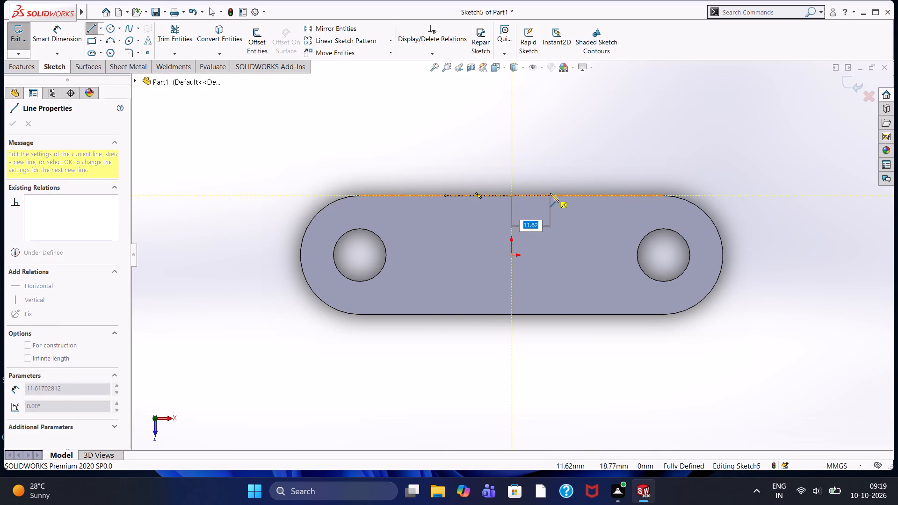
{"action": "type", "text": "20"}
{"action": "key", "text": "Return"}
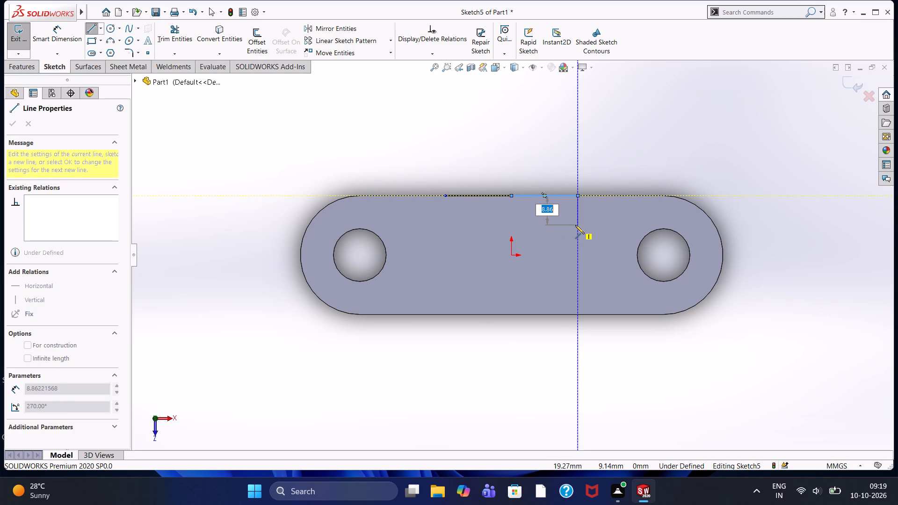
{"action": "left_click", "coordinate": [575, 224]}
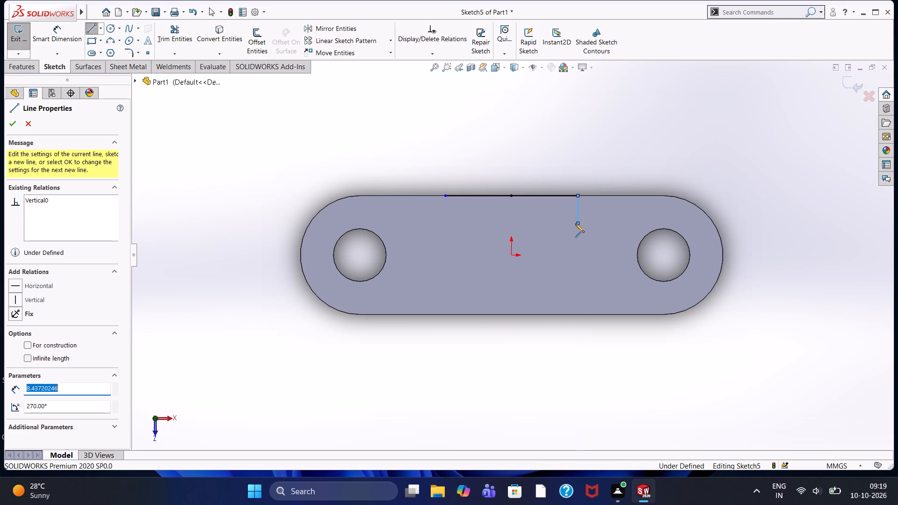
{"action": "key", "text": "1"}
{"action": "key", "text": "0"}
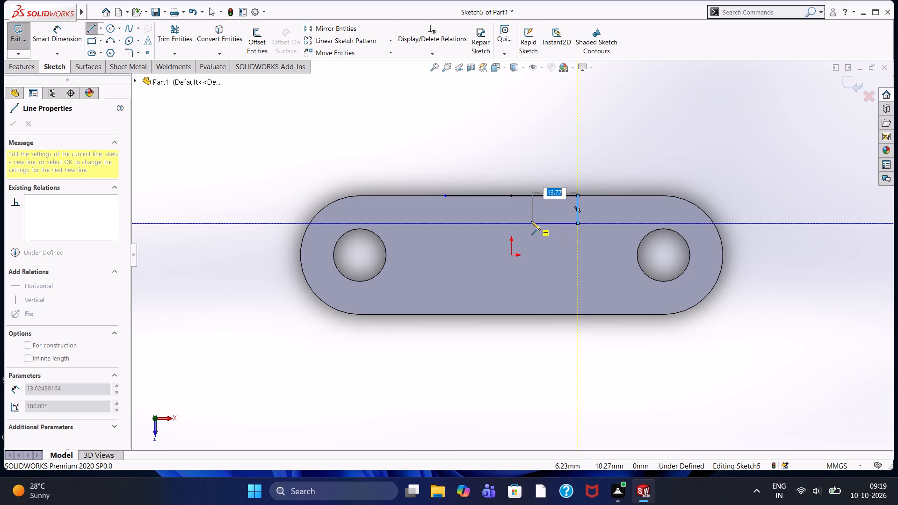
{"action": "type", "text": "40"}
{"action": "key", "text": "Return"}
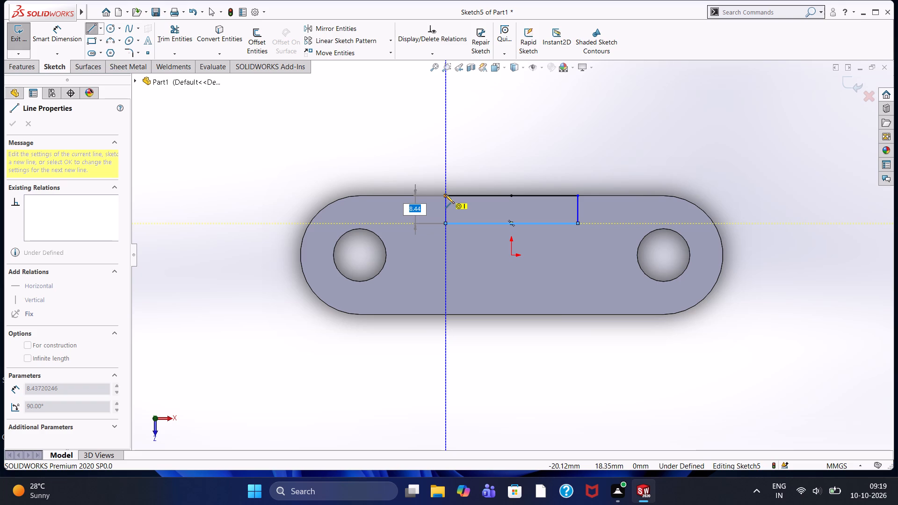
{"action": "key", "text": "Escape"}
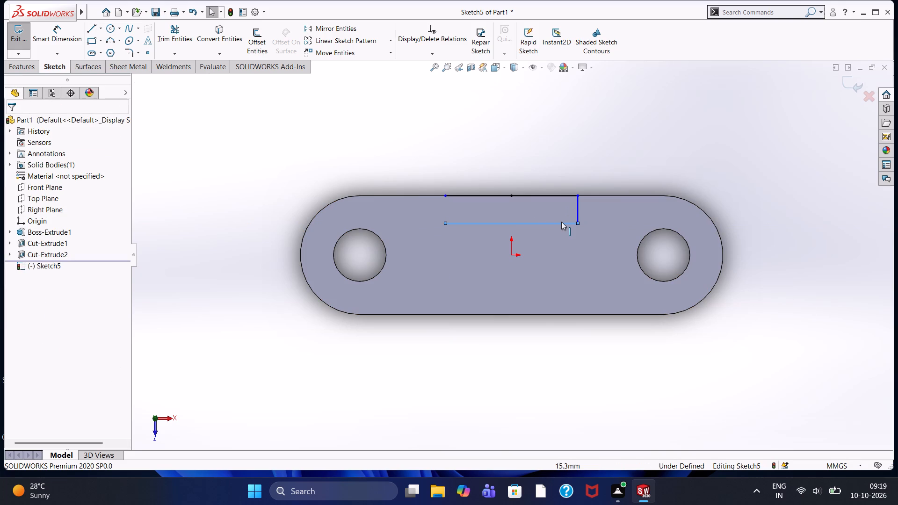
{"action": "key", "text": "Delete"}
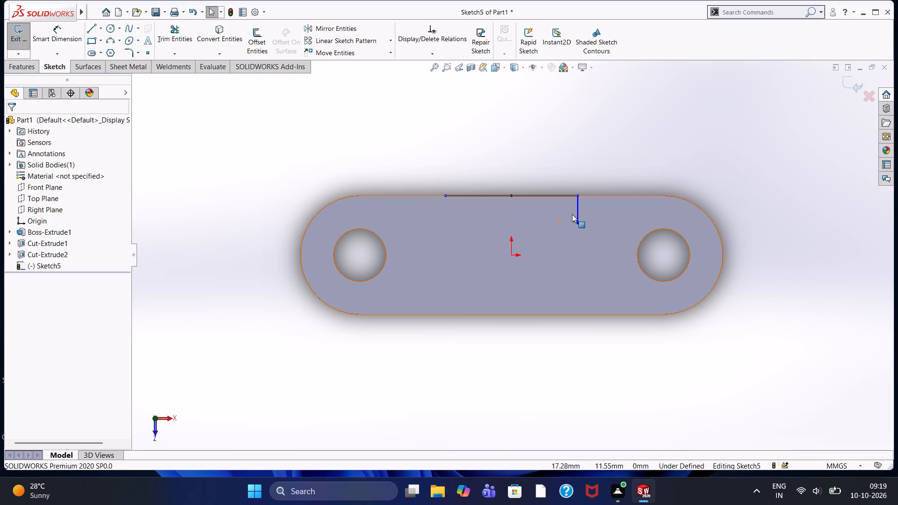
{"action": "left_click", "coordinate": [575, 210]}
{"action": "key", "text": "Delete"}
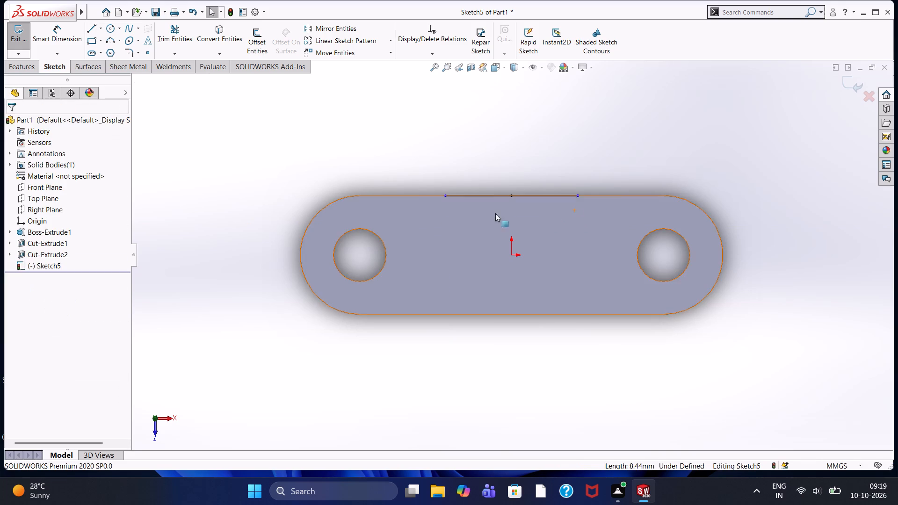
Complete a 40 mm by 10 mm rectangle below the upper-edge lines, drawing the right, bottom and left sides on the plate's face.
{"action": "left_click", "coordinate": [93, 30]}
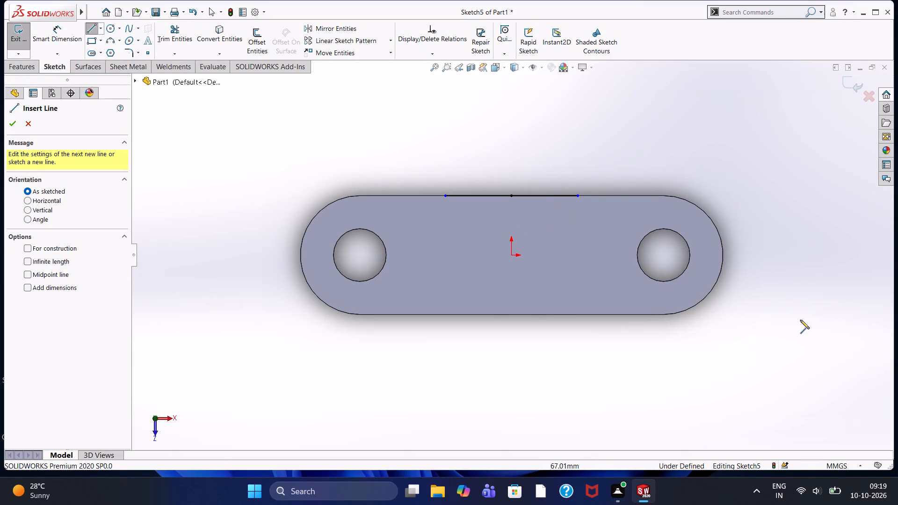
{"action": "left_click", "coordinate": [579, 195]}
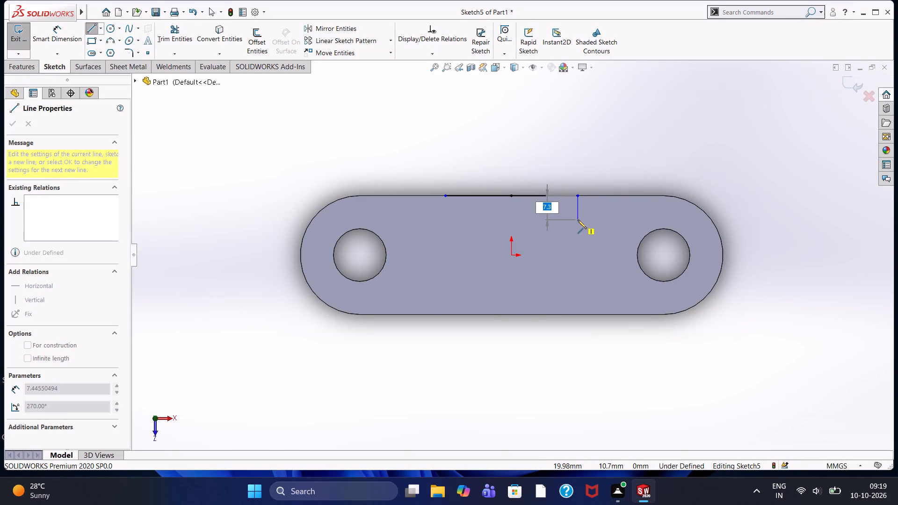
{"action": "type", "text": "10"}
{"action": "key", "text": "Return"}
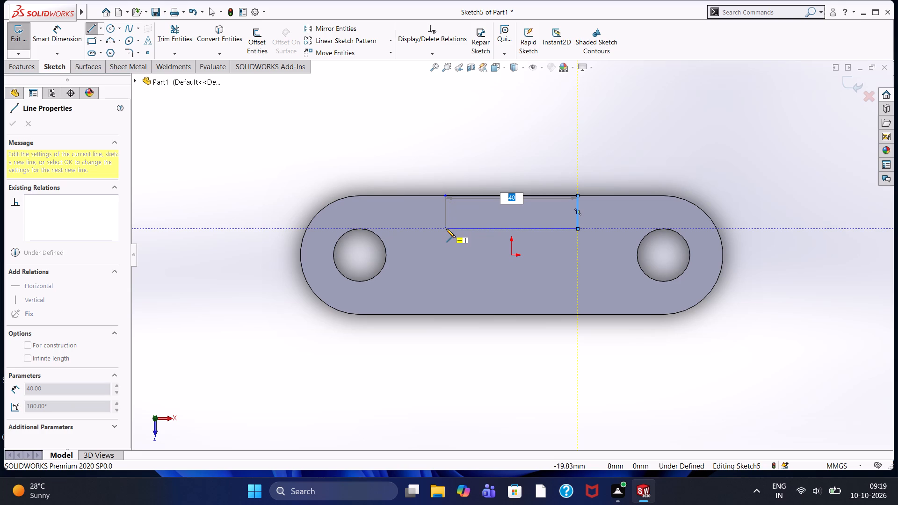
{"action": "type", "text": "40"}
{"action": "key", "text": "Return"}
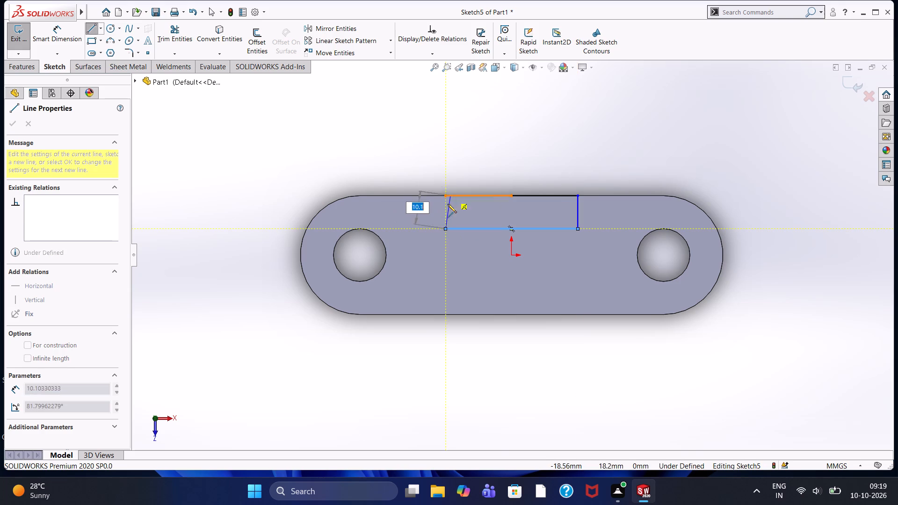
{"action": "left_click", "coordinate": [446, 195]}
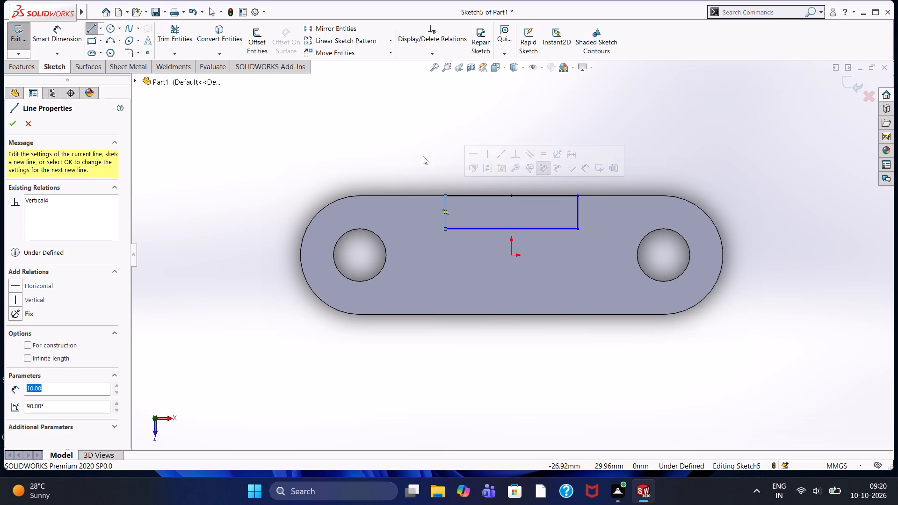
{"action": "right_click", "coordinate": [423, 156]}
{"action": "left_click", "coordinate": [432, 165]}
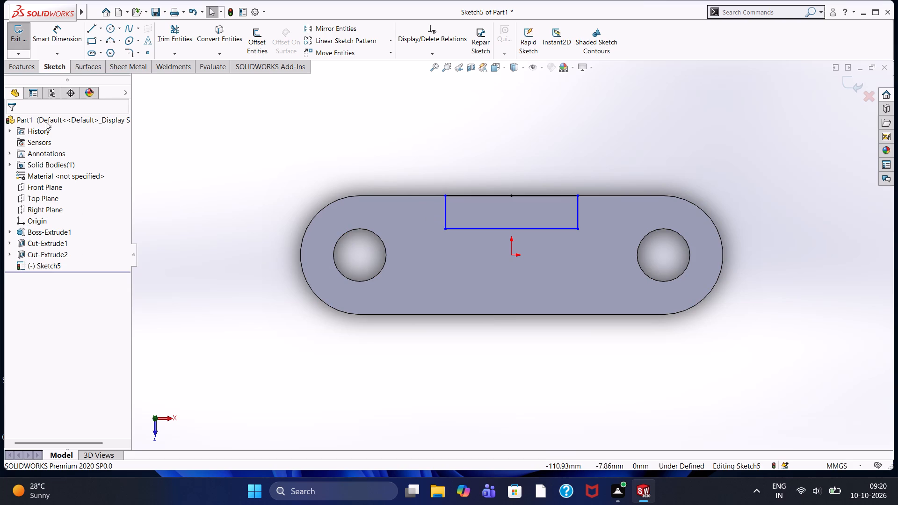
Extrude the rectangle as a Blind boss 32 mm deep, merged with the plate.
{"action": "left_click", "coordinate": [18, 68]}
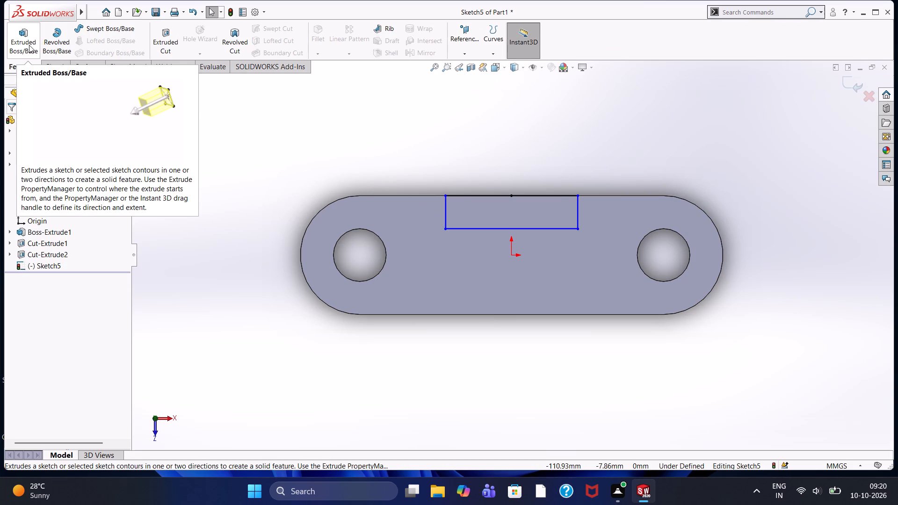
{"action": "left_click", "coordinate": [29, 45]}
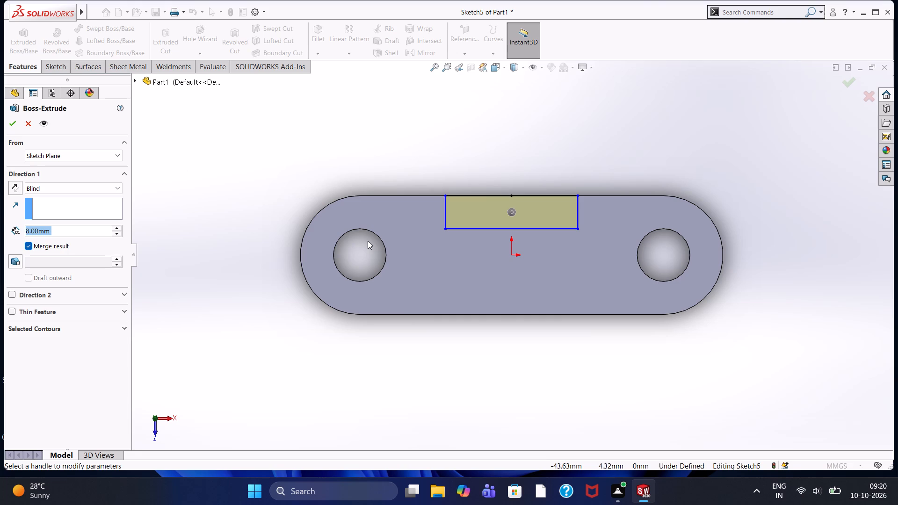
{"action": "type", "text": "32"}
{"action": "key", "text": "Return"}
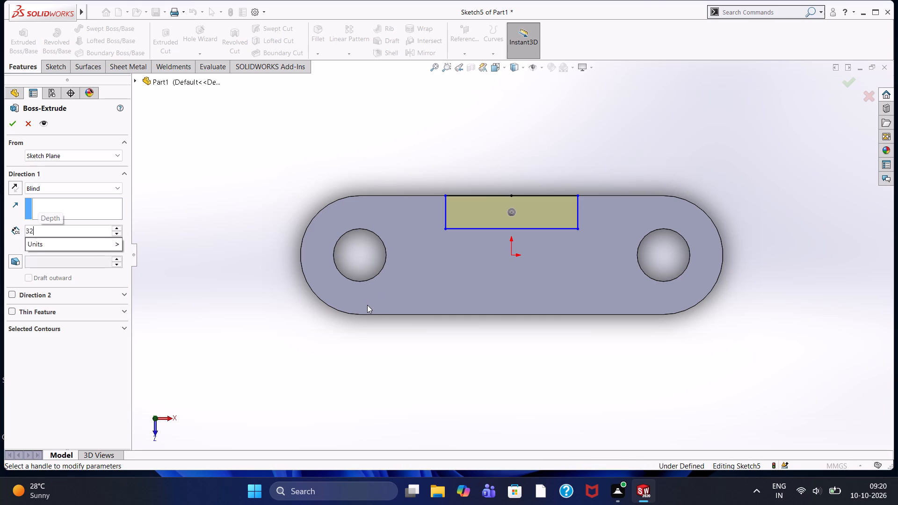
{"action": "left_click", "coordinate": [9, 125]}
{"action": "left_click", "coordinate": [315, 184]}
In a new sketch on the Right Plane, draw a sloping line from the upright block's top inner corner to the plate's far top corner.
{"action": "middle_click_drag", "start_coordinate": [316, 176], "coordinate": [319, 91]}
{"action": "scroll", "coordinate": [319, 155], "scroll_direction": "up", "scroll_amount": 1}
{"action": "middle_click_drag", "start_coordinate": [333, 174], "coordinate": [269, 163]}
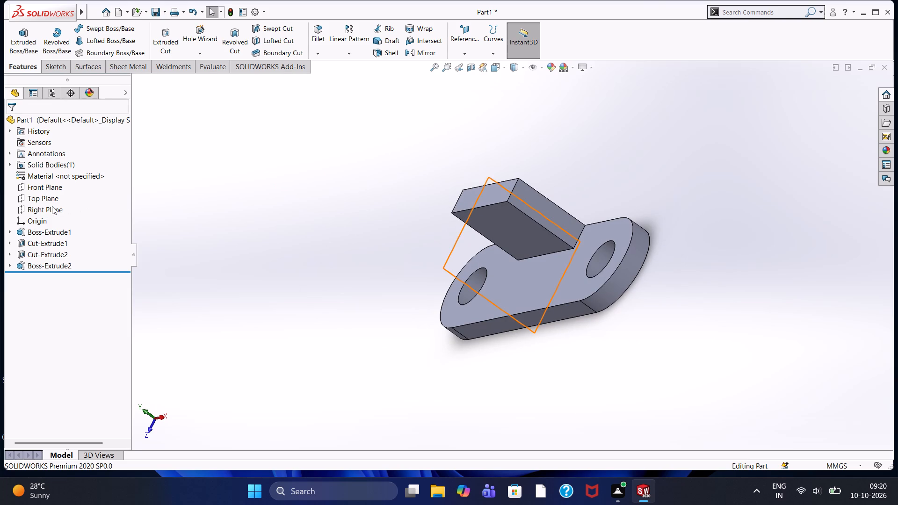
{"action": "left_click", "coordinate": [52, 206]}
{"action": "left_click", "coordinate": [56, 195]}
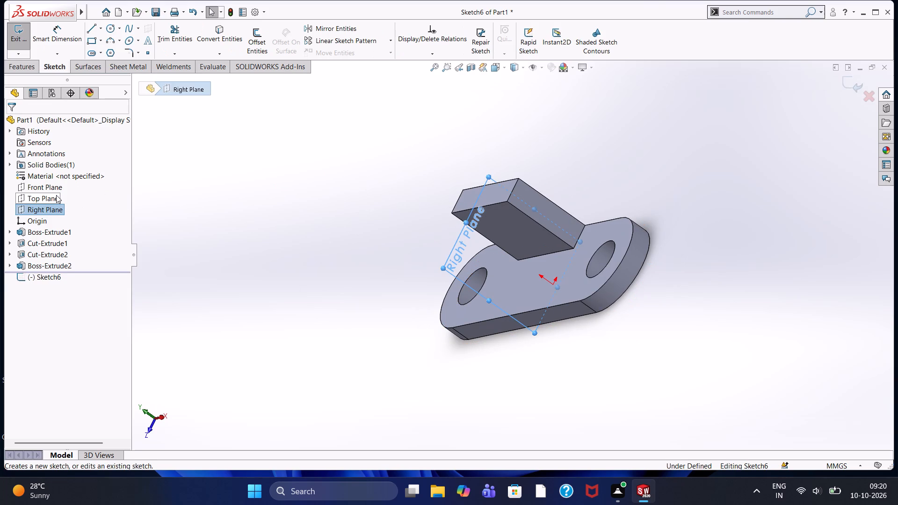
{"action": "left_click", "coordinate": [53, 212]}
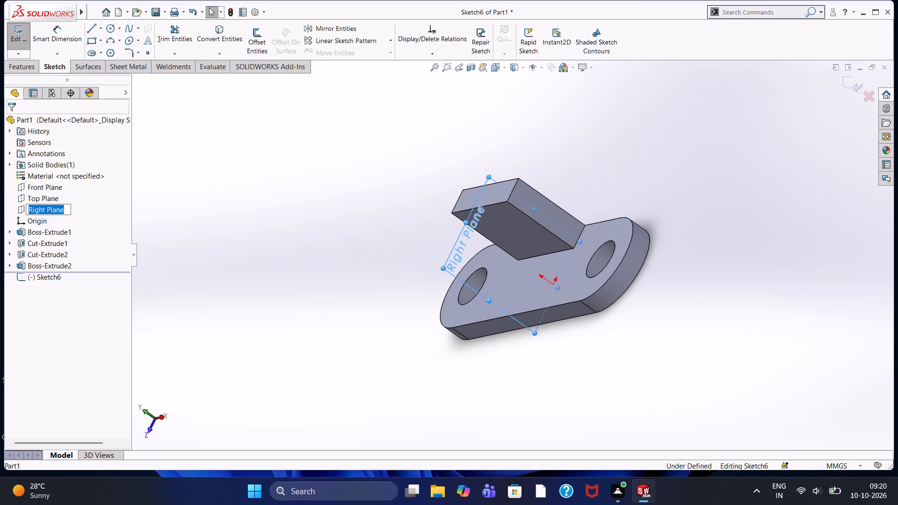
{"action": "left_click", "coordinate": [208, 211]}
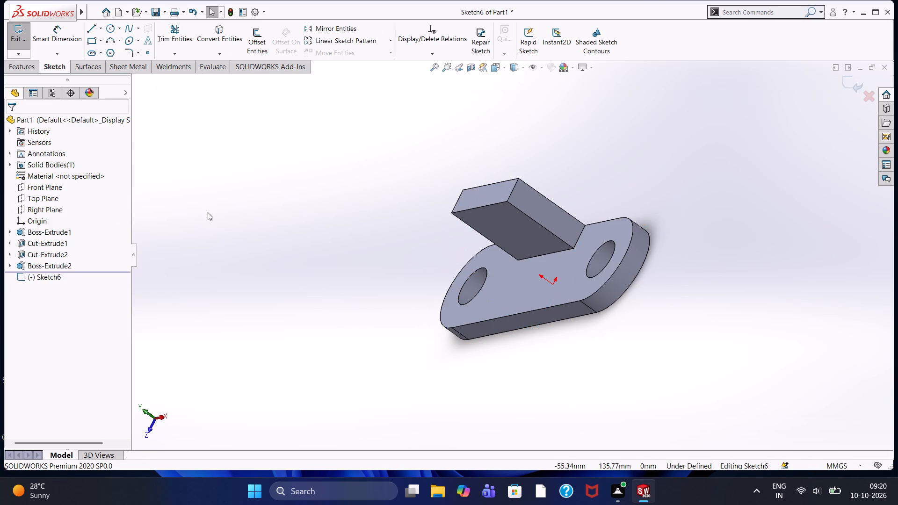
{"action": "key", "text": "ctrl+8"}
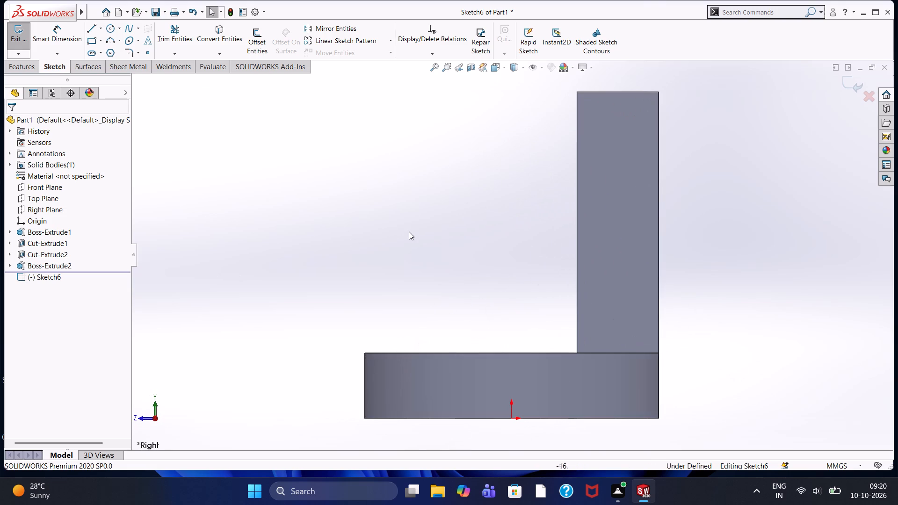
{"action": "left_click", "coordinate": [410, 235]}
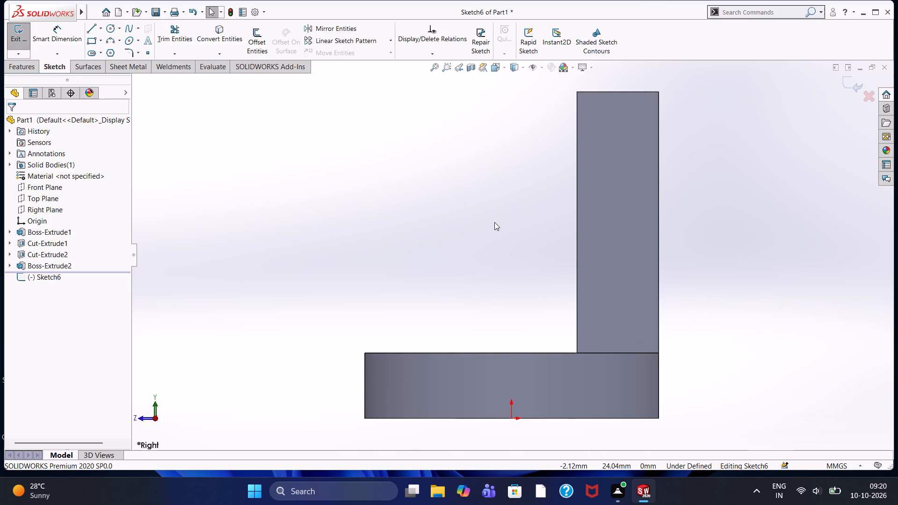
{"action": "left_click", "coordinate": [92, 29]}
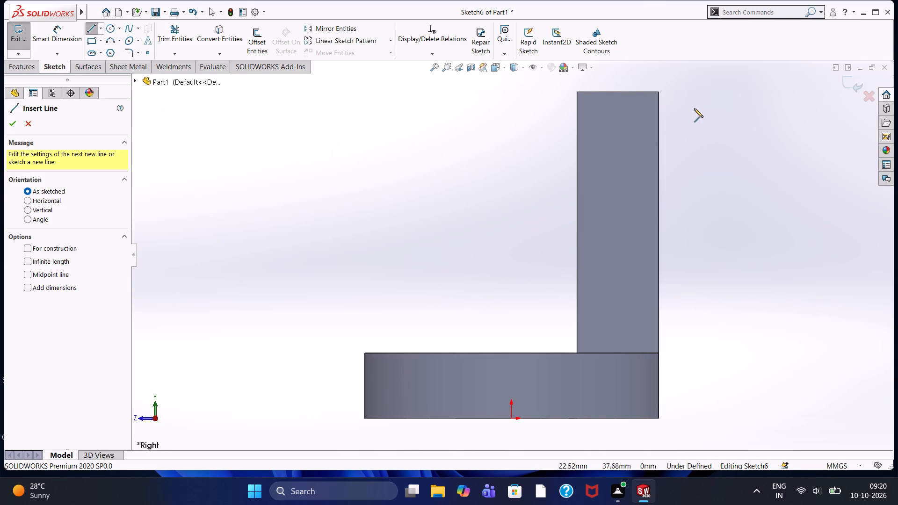
{"action": "left_click", "coordinate": [576, 91]}
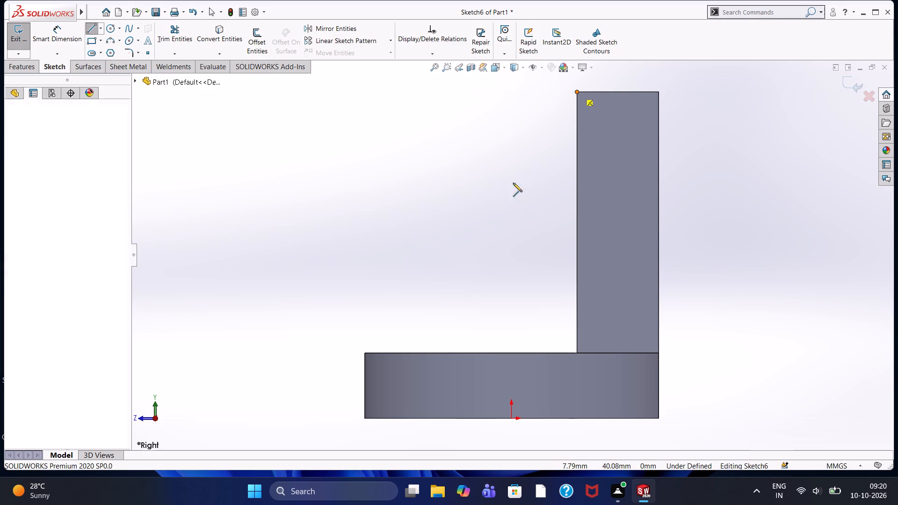
{"action": "left_click", "coordinate": [364, 352]}
{"action": "right_click", "coordinate": [320, 258]}
{"action": "left_click", "coordinate": [336, 264]}
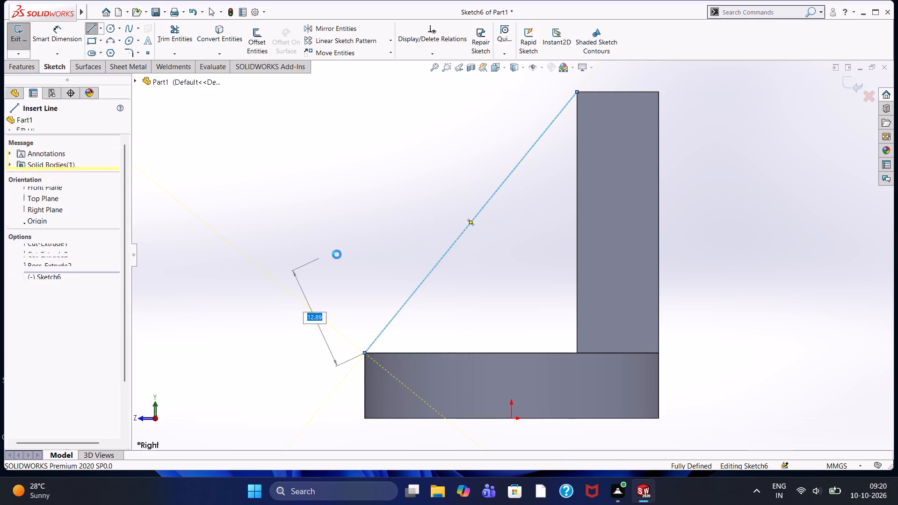
Create a 12 mm thick Rib from the sloping line, with the material side flipped toward the block and plate.
{"action": "middle_click_drag", "start_coordinate": [334, 242], "coordinate": [371, 266]}
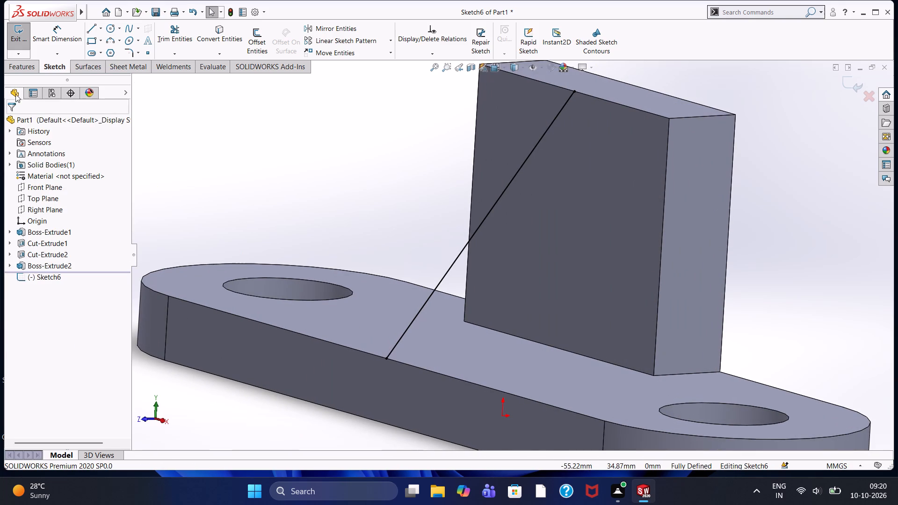
{"action": "left_click", "coordinate": [18, 71]}
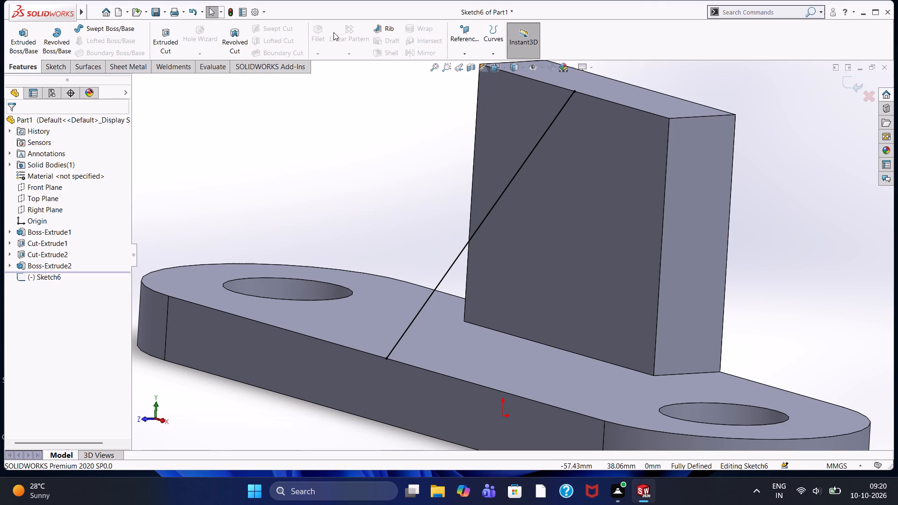
{"action": "left_click", "coordinate": [383, 31]}
{"action": "left_click_drag", "start_coordinate": [91, 183], "coordinate": [89, 183]}
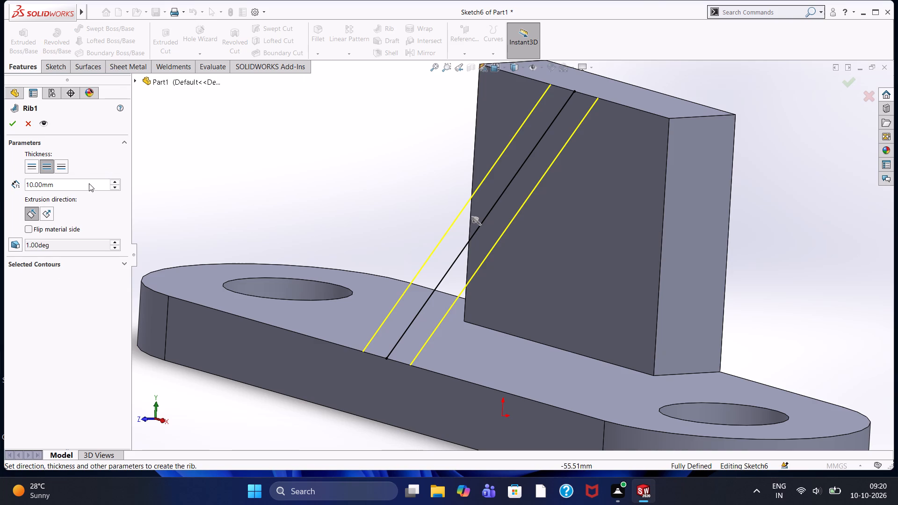
{"action": "left_click_drag", "start_coordinate": [89, 183], "coordinate": [0, 199]}
{"action": "type", "text": "12"}
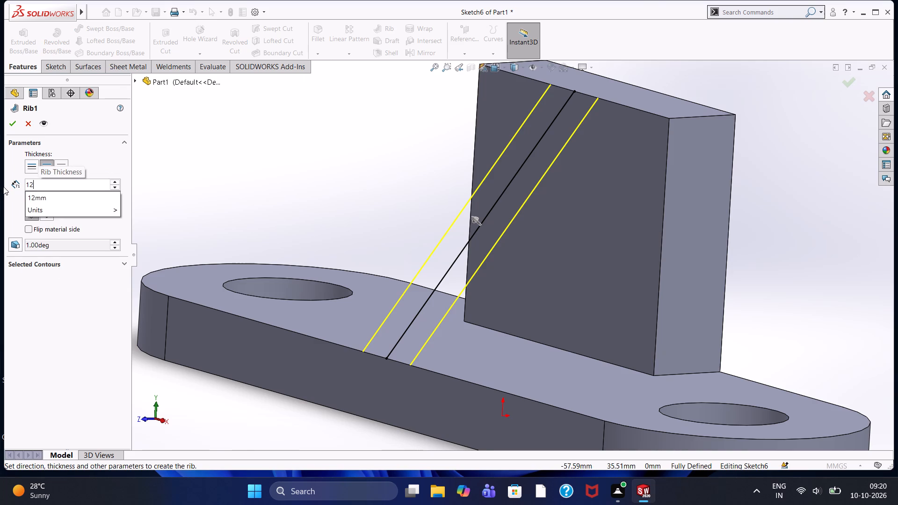
{"action": "key", "text": "Return"}
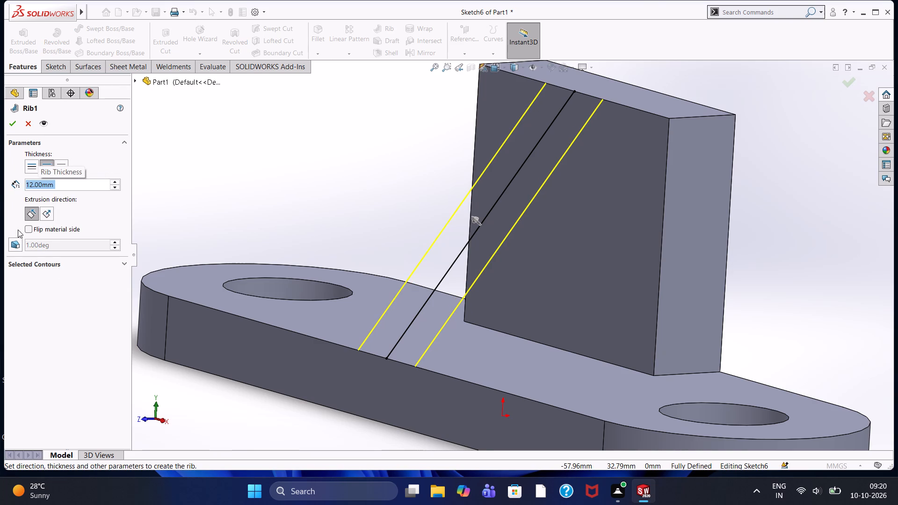
{"action": "left_click", "coordinate": [28, 230]}
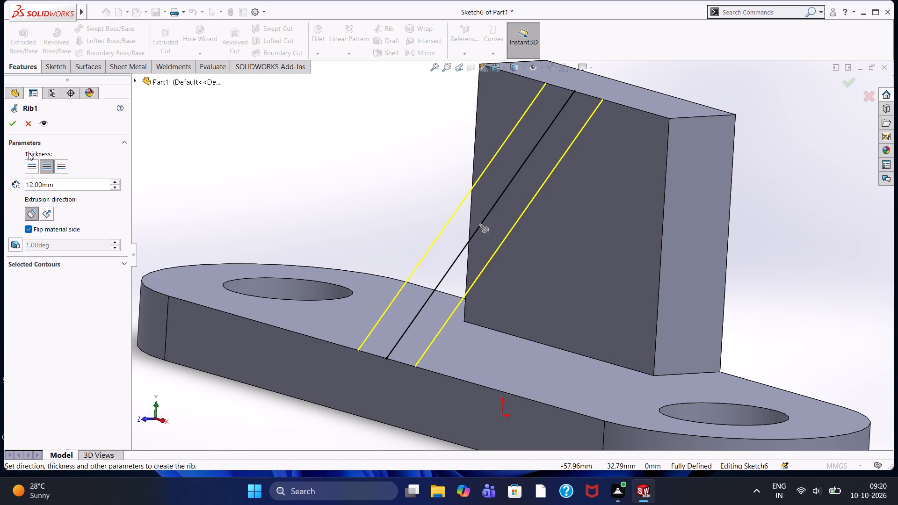
{"action": "left_click", "coordinate": [11, 125]}
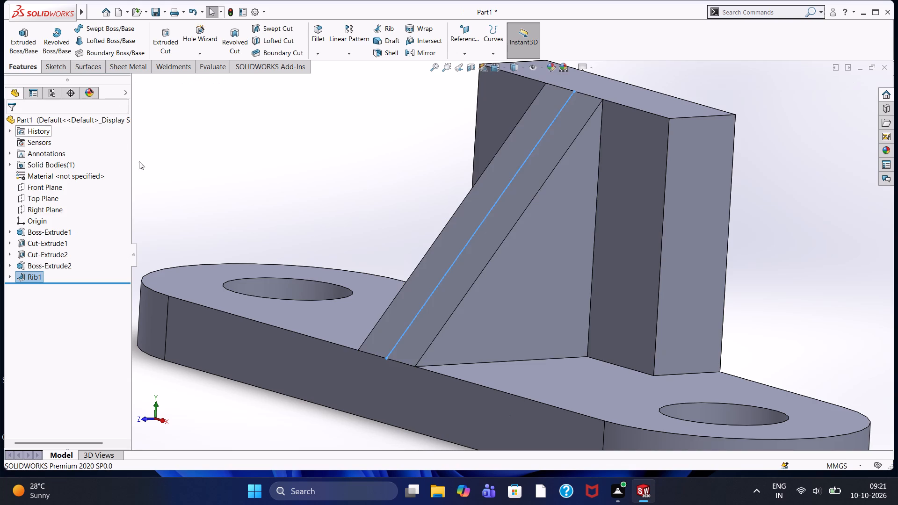
{"action": "left_click", "coordinate": [268, 159]}
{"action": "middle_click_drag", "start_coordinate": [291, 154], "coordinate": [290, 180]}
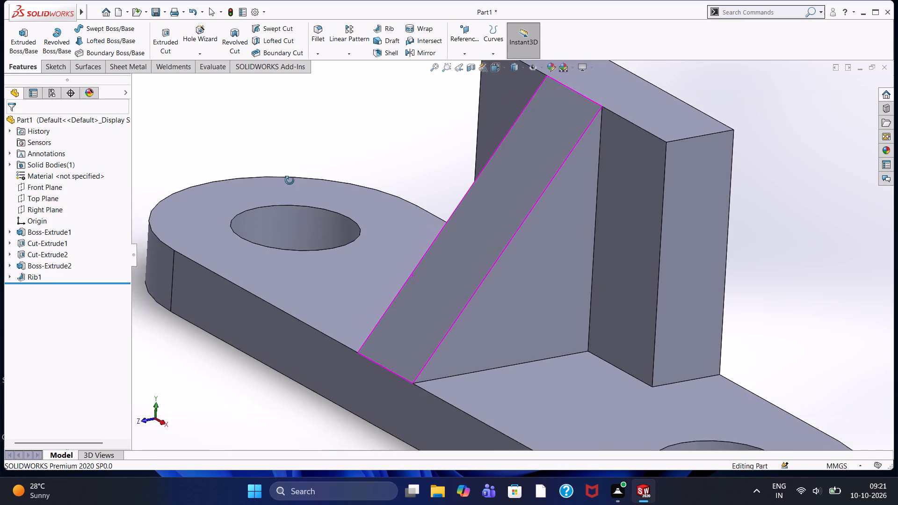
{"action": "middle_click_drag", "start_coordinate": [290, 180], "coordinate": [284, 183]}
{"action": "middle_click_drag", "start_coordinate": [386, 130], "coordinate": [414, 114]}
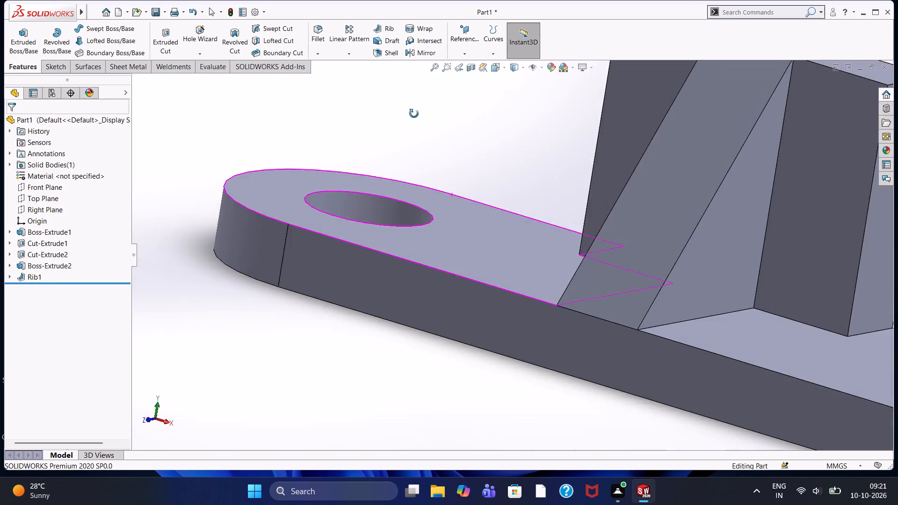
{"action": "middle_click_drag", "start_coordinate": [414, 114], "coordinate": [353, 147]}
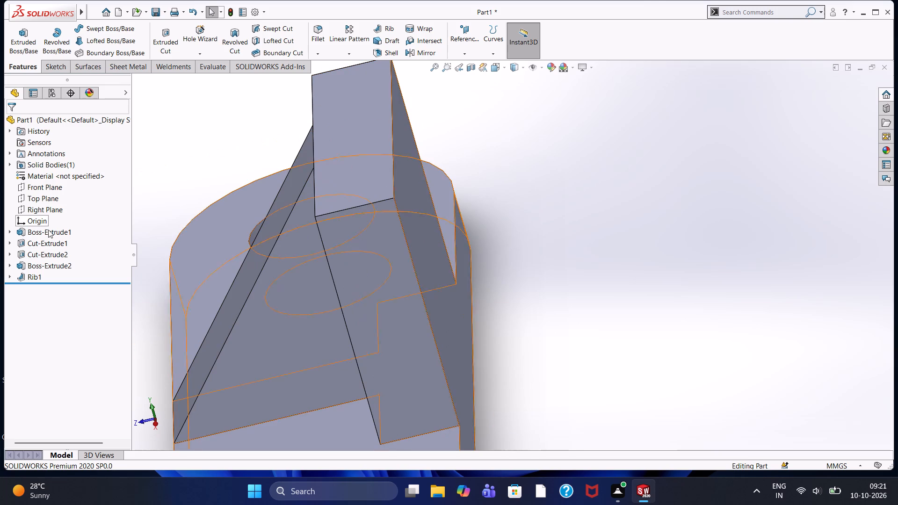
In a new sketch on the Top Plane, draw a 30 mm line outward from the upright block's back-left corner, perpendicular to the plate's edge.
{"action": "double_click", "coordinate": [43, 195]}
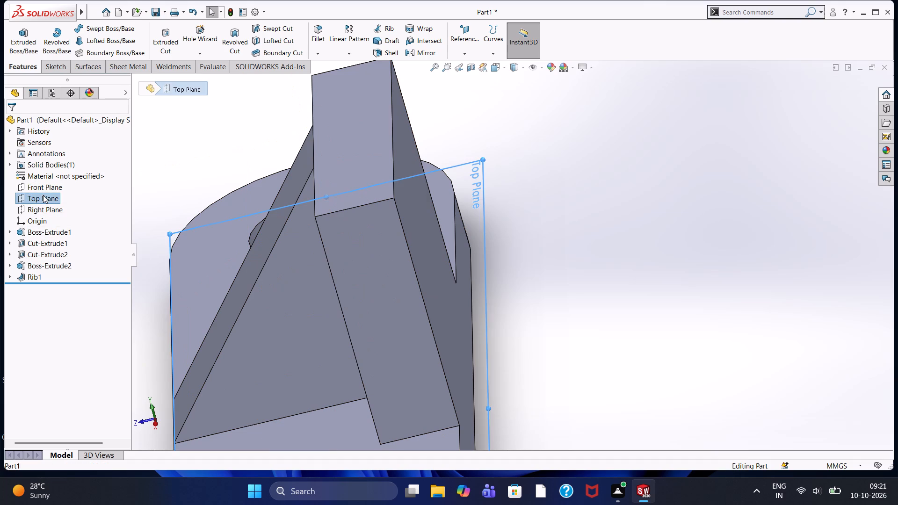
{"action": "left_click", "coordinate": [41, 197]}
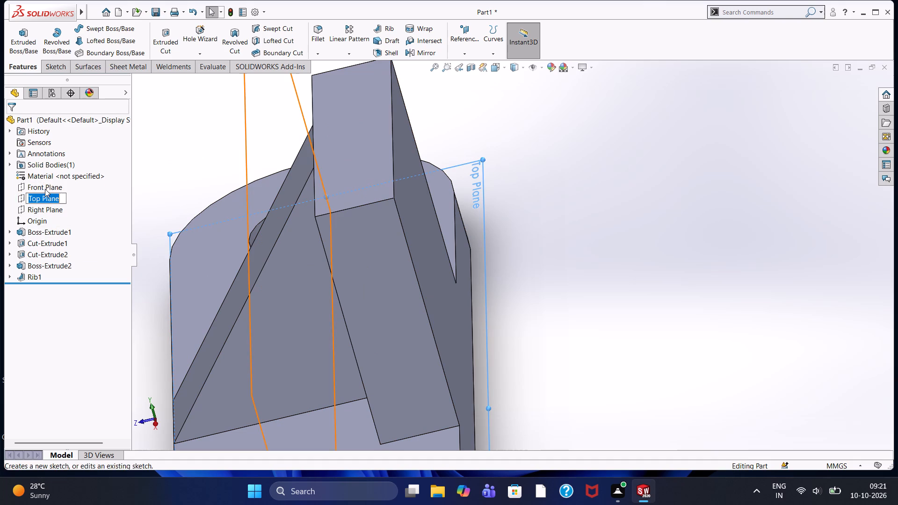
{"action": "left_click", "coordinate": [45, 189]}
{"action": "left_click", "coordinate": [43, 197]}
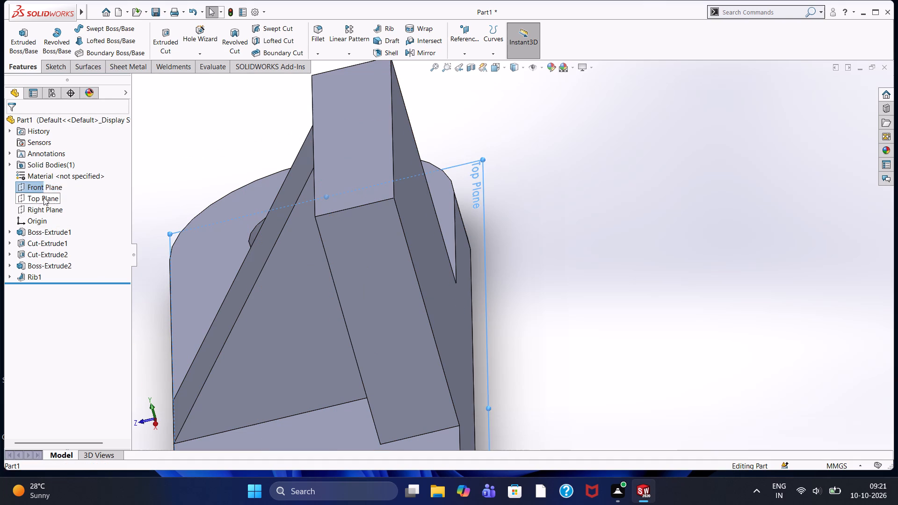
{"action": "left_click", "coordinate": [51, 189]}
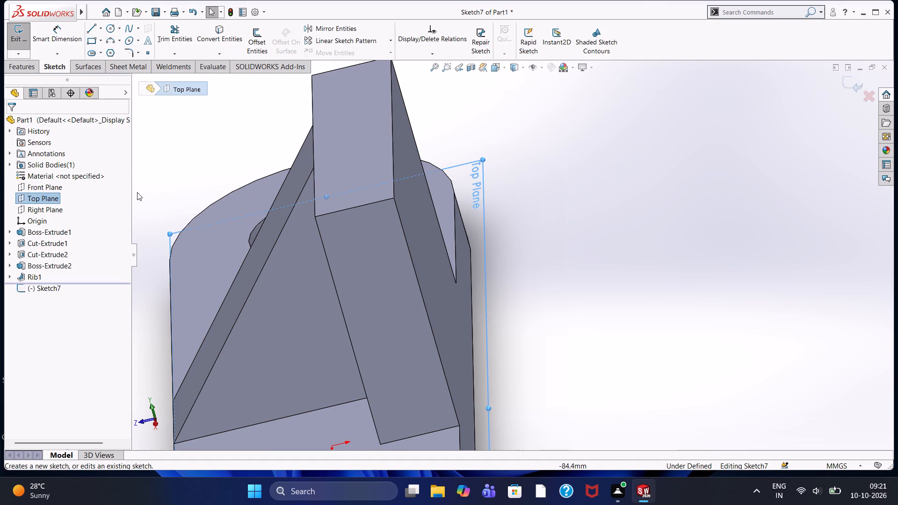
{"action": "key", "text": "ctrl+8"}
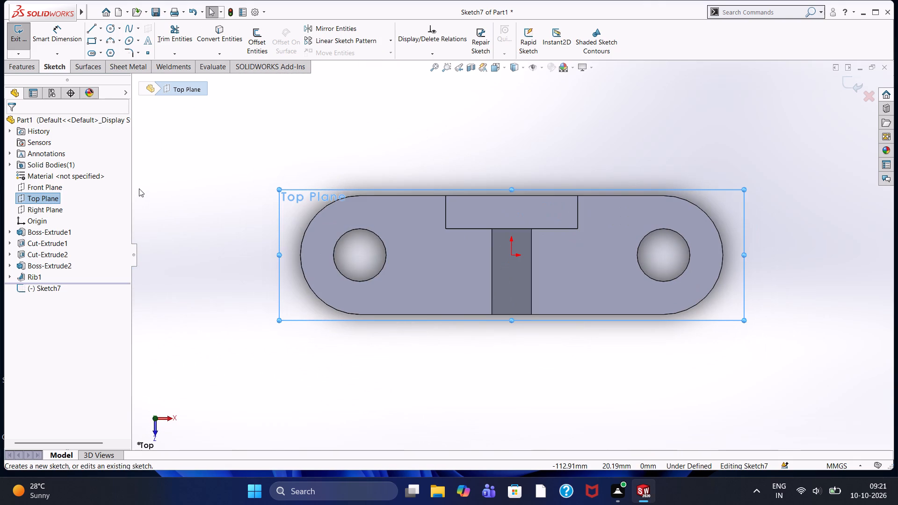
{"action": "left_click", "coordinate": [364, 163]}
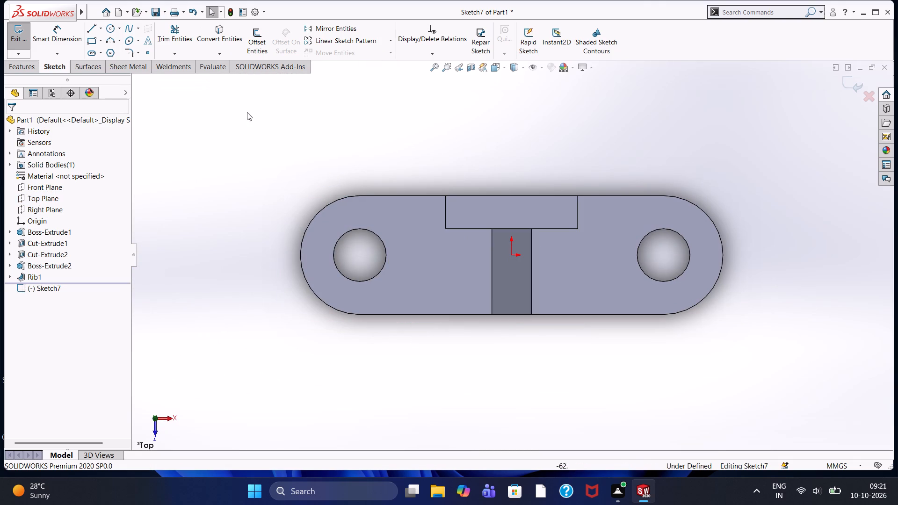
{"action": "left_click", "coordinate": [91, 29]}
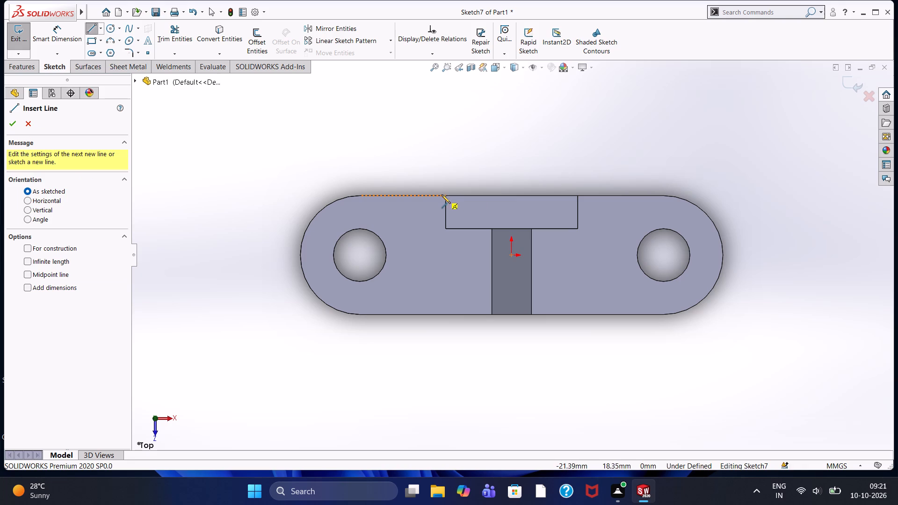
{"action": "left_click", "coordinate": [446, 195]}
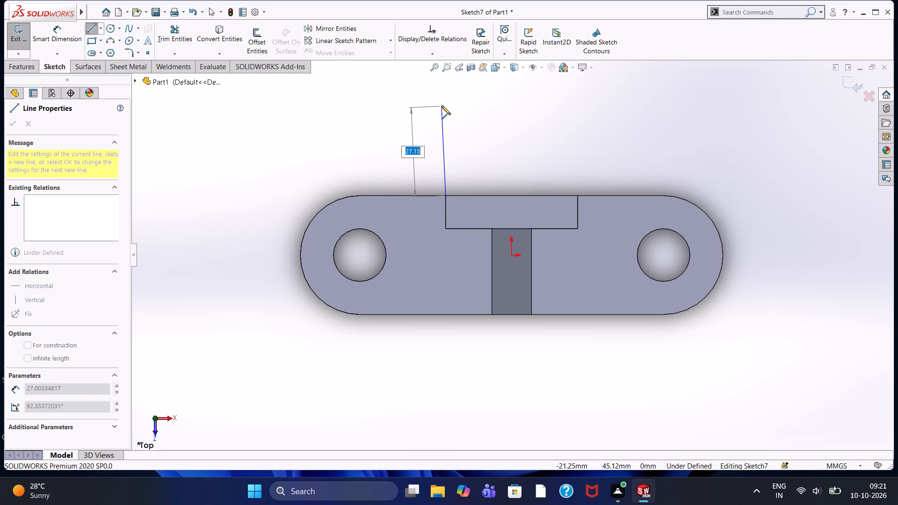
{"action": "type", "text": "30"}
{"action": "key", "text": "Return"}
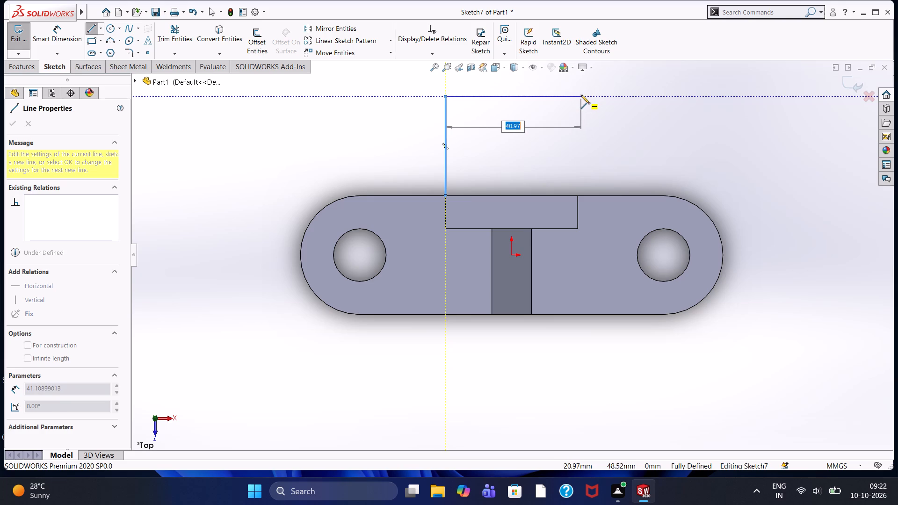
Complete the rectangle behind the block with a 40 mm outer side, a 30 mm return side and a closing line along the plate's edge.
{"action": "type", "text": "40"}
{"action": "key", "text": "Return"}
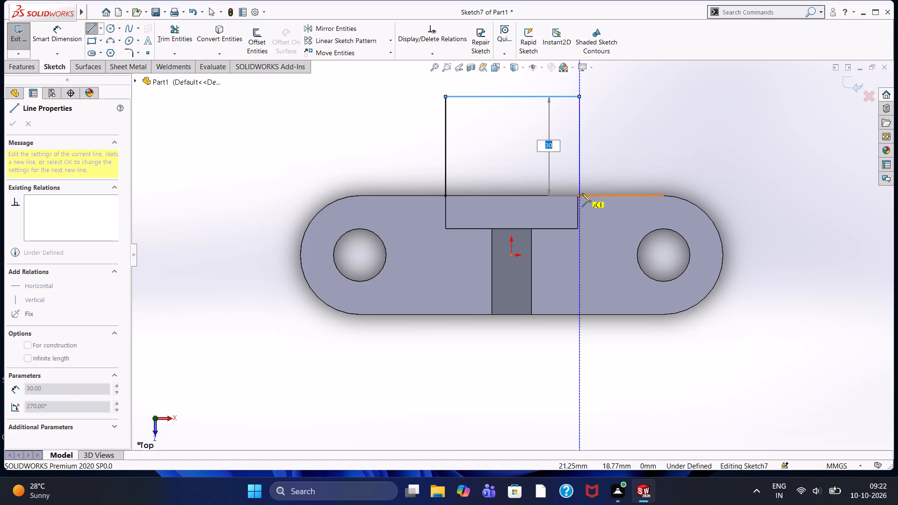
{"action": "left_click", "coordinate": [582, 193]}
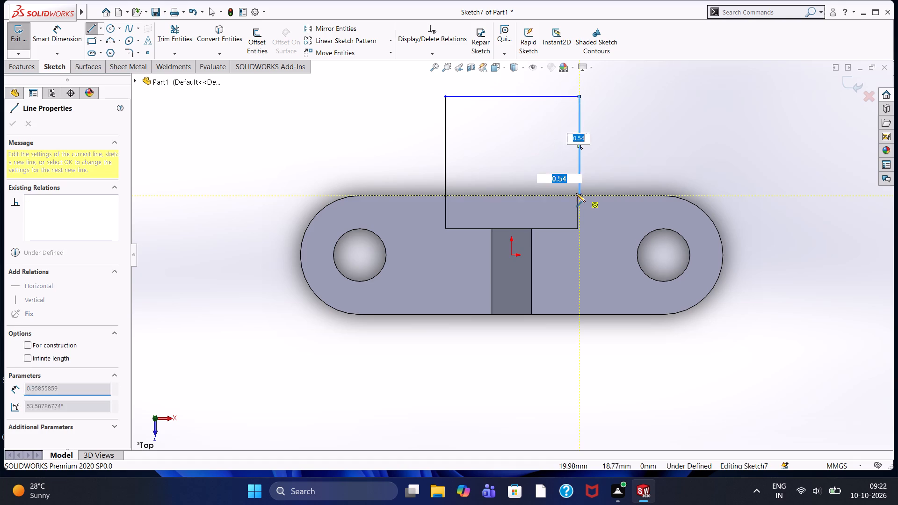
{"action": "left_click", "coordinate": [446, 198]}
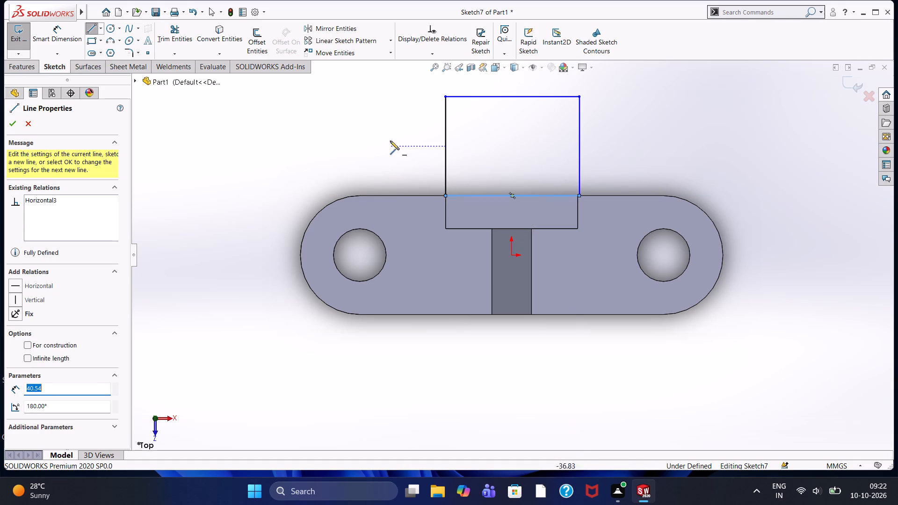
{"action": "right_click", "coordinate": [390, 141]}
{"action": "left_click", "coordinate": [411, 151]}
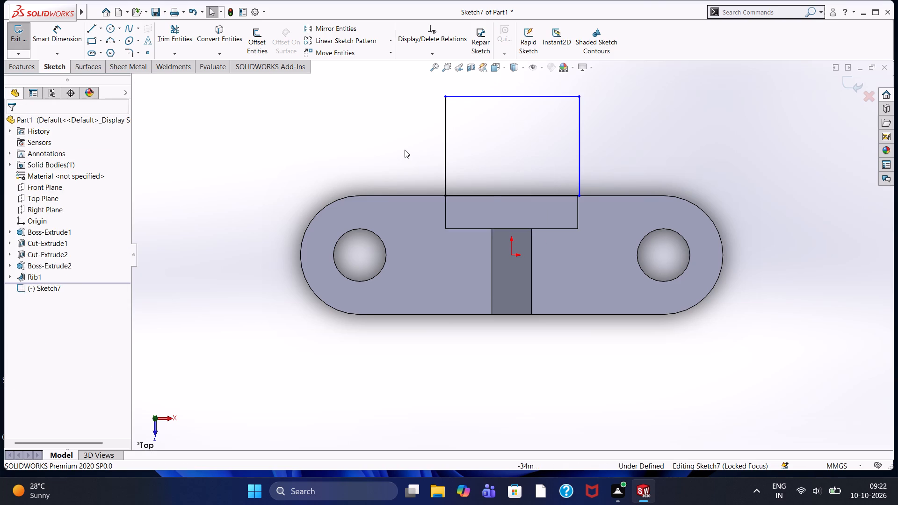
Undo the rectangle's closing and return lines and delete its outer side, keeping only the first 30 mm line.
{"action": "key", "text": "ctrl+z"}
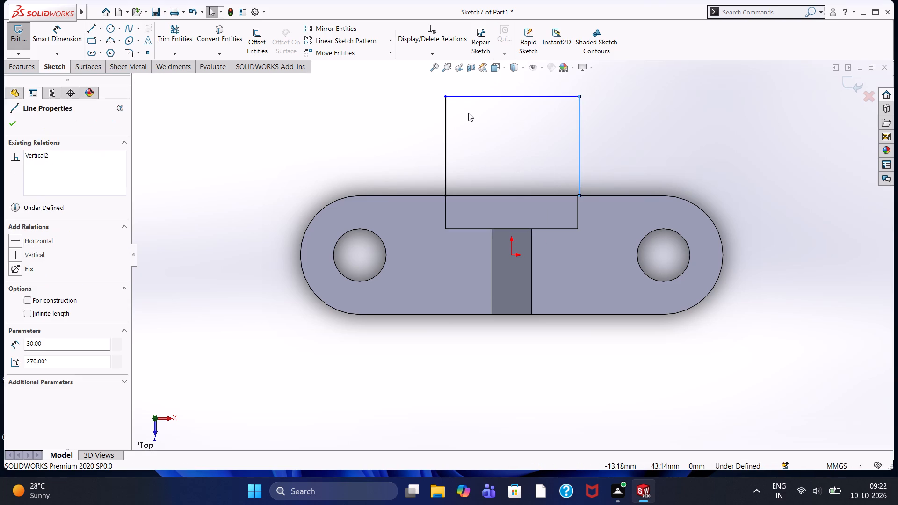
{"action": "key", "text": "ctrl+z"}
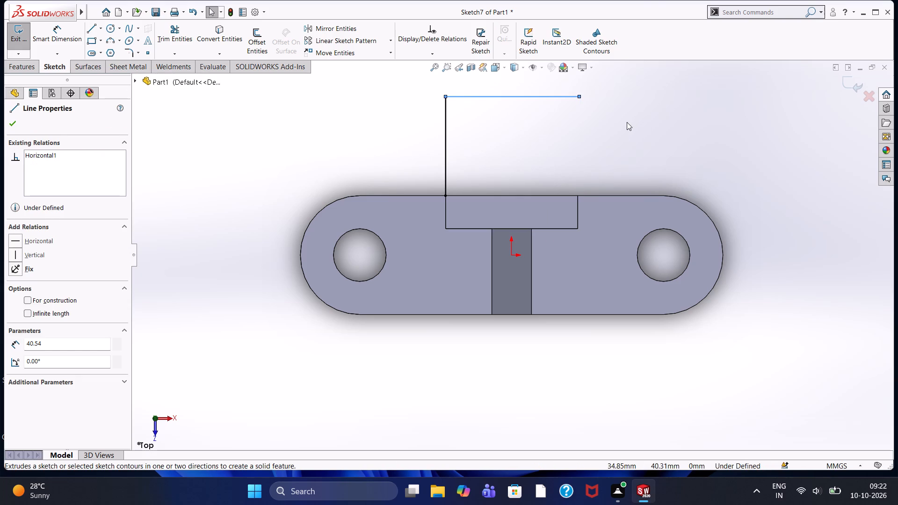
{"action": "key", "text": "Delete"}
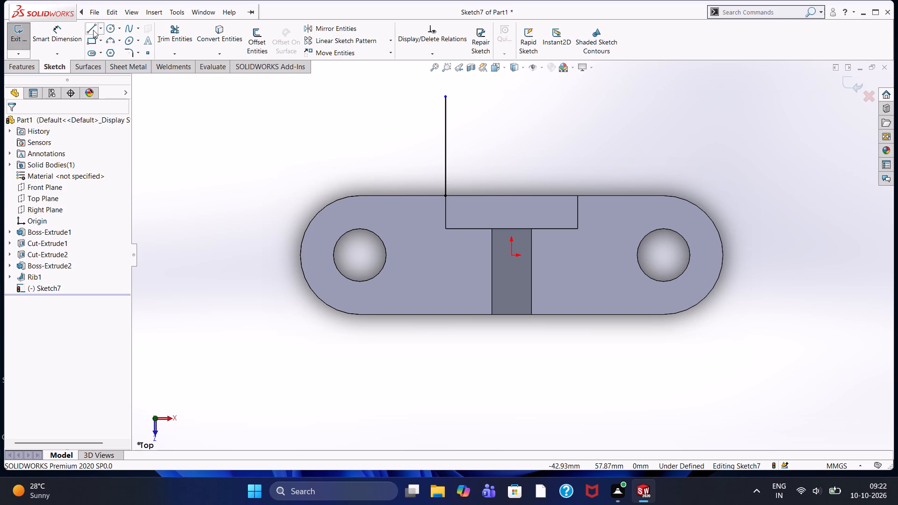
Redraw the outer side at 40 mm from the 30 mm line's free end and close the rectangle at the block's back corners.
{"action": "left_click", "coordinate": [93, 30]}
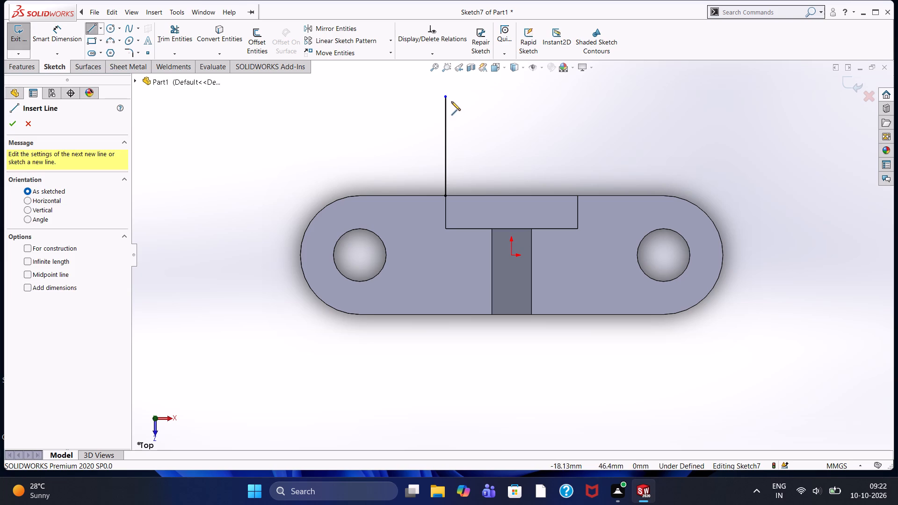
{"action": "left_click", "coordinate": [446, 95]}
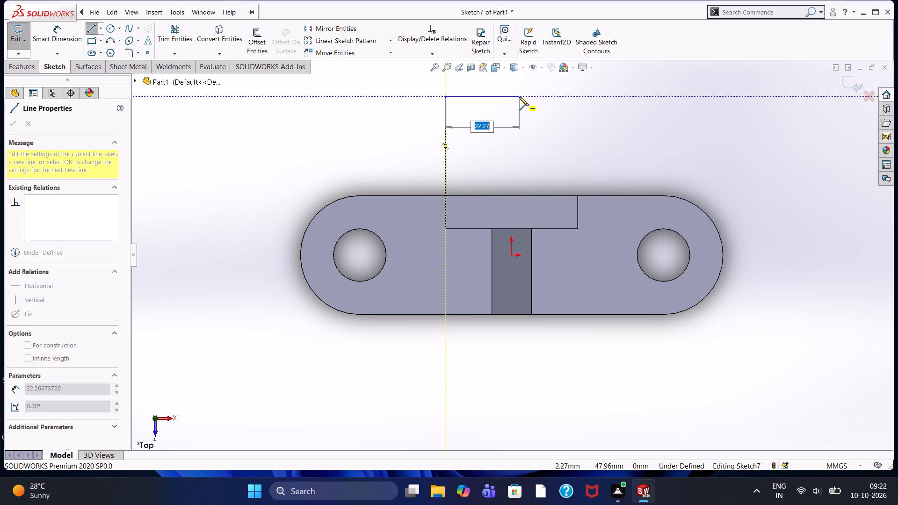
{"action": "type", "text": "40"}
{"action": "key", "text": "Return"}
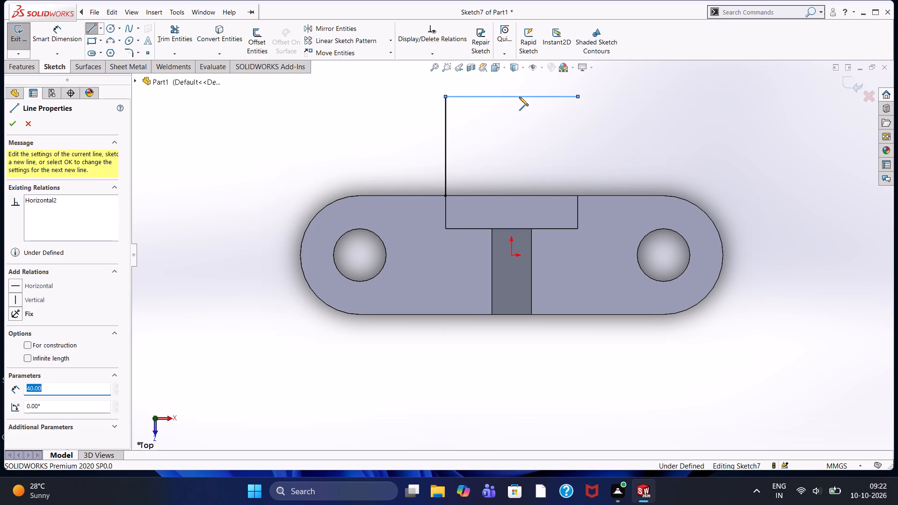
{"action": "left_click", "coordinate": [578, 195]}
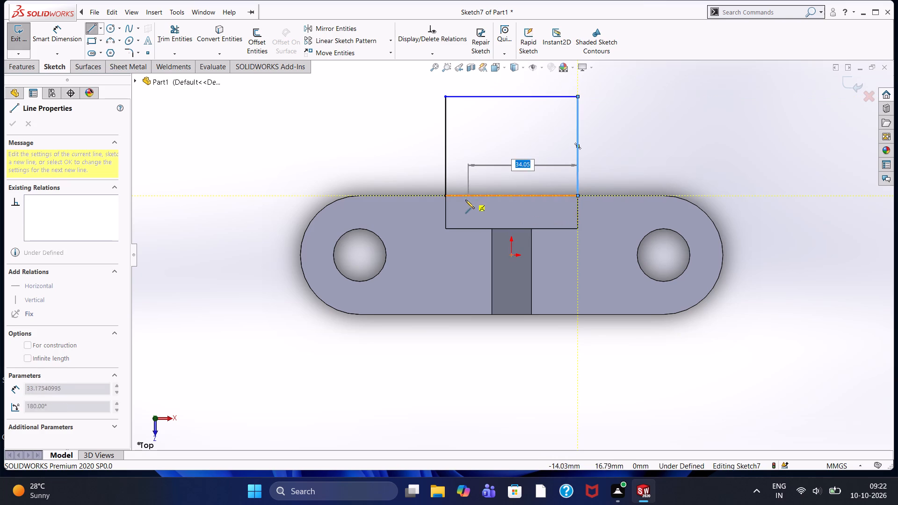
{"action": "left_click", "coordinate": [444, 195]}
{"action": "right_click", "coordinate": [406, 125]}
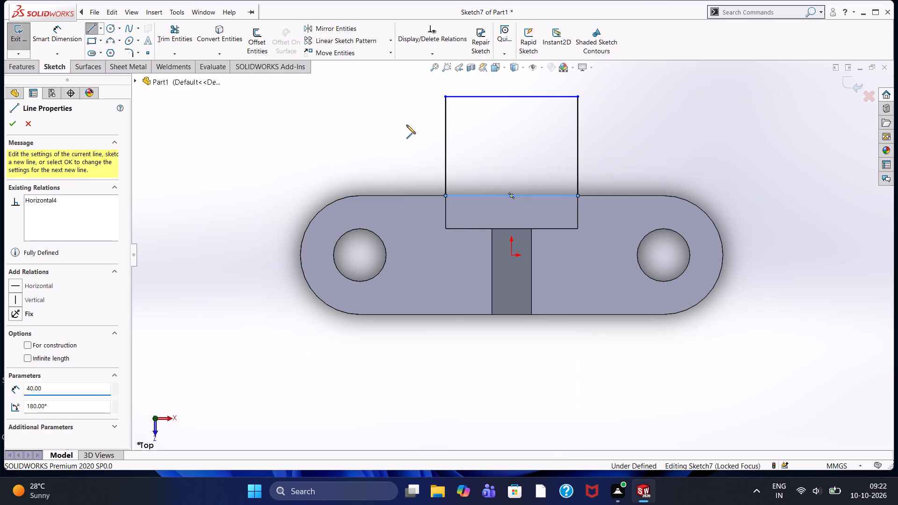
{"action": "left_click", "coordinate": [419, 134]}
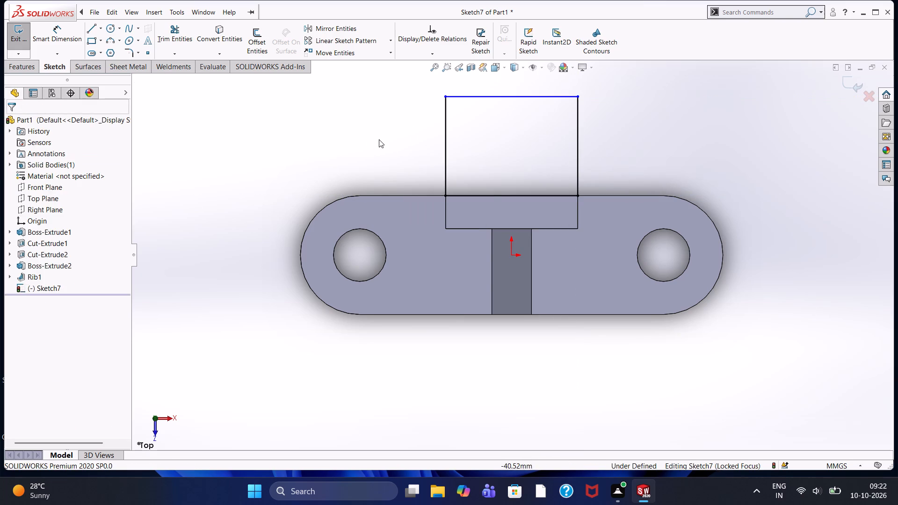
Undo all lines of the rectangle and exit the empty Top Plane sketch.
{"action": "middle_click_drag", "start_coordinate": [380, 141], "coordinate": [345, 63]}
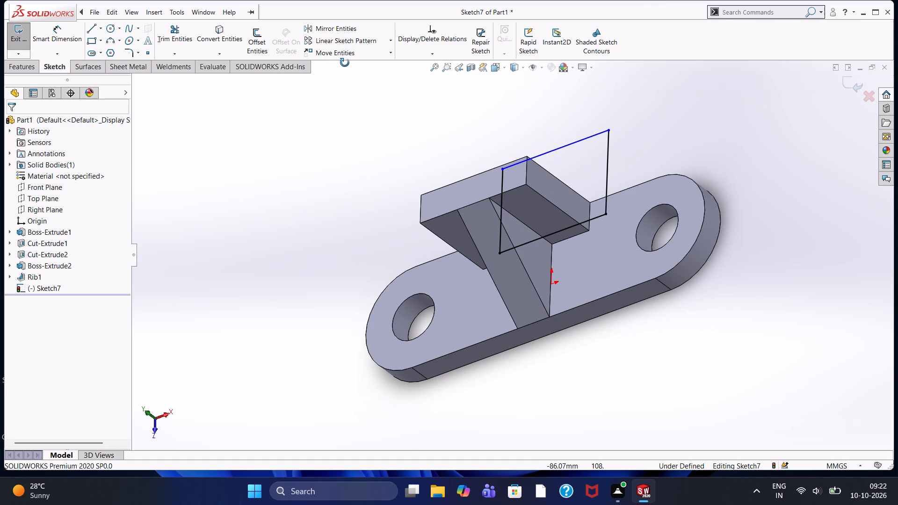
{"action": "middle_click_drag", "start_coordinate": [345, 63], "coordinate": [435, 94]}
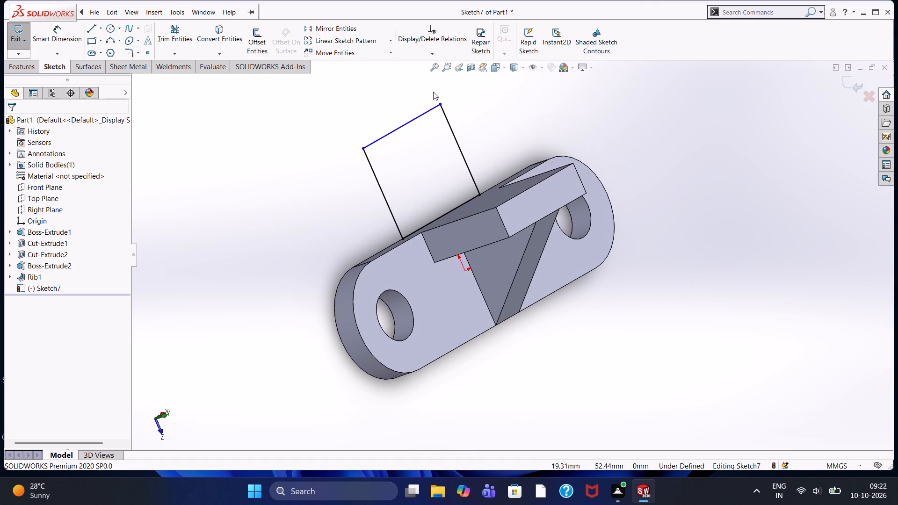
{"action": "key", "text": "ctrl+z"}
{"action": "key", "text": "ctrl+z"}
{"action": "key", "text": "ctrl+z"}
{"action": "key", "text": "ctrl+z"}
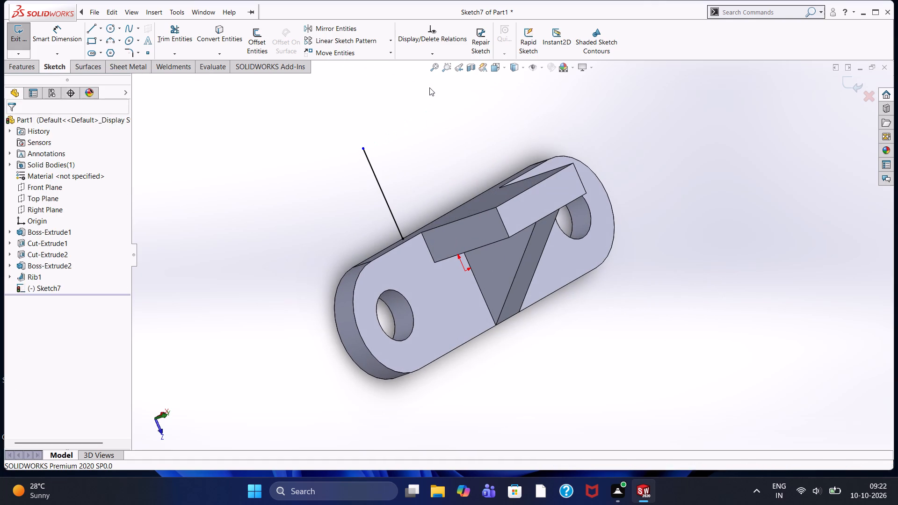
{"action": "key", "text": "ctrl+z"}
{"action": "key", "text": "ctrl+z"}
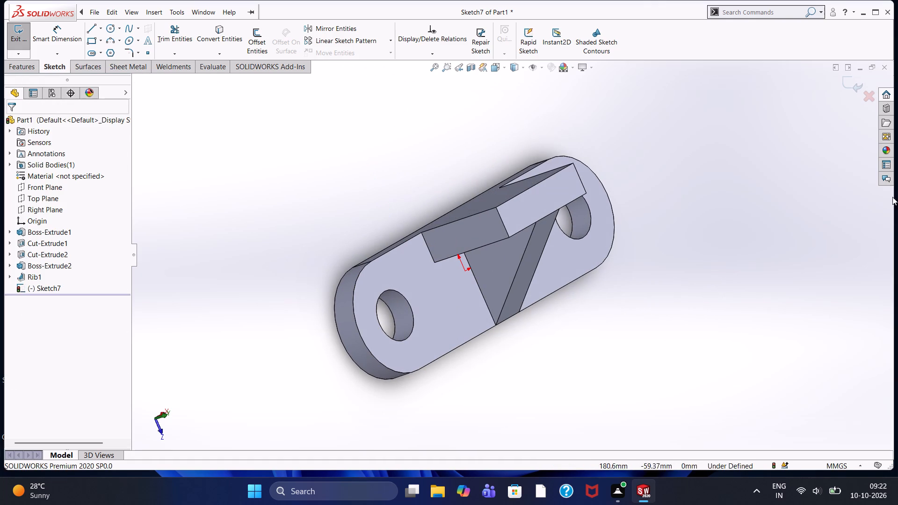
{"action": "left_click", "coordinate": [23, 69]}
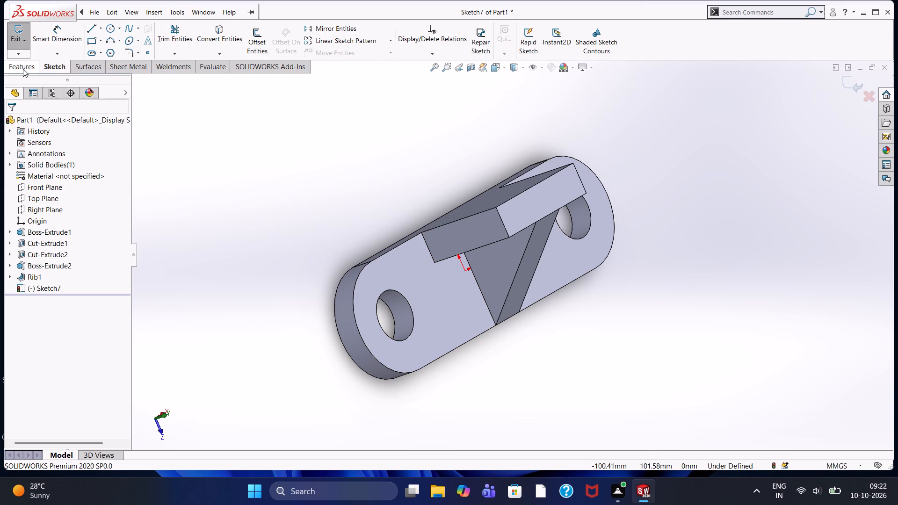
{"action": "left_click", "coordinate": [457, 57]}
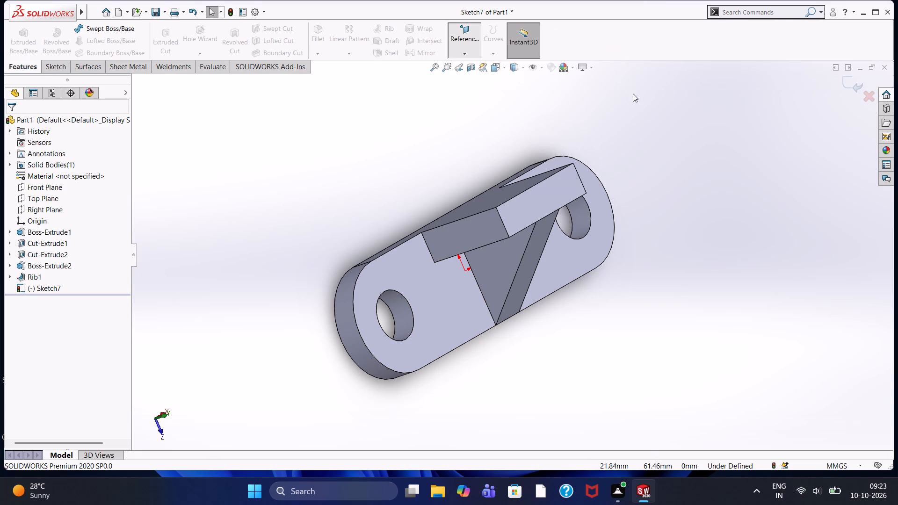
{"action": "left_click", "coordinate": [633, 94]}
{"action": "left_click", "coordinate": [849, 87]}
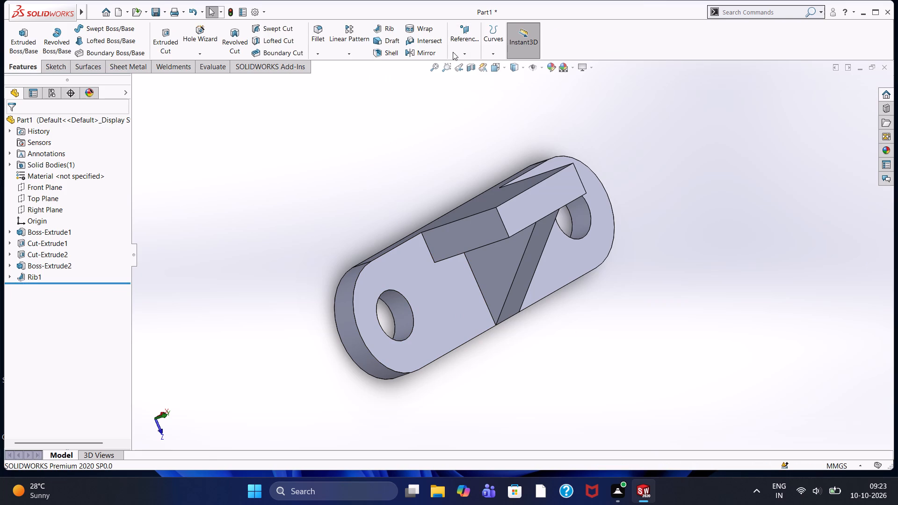
Create a reference plane offset 30 mm above the Top Plane.
{"action": "left_click", "coordinate": [457, 52]}
{"action": "left_click", "coordinate": [462, 61]}
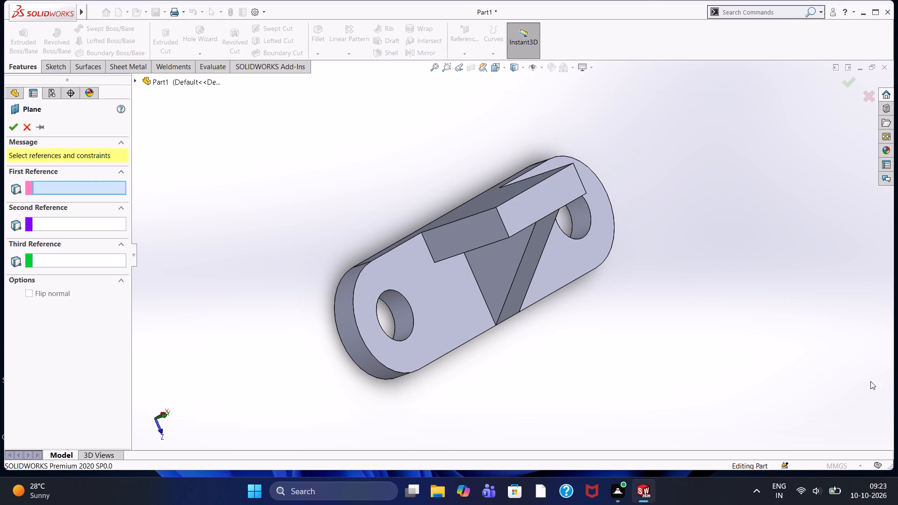
{"action": "left_click", "coordinate": [135, 81]}
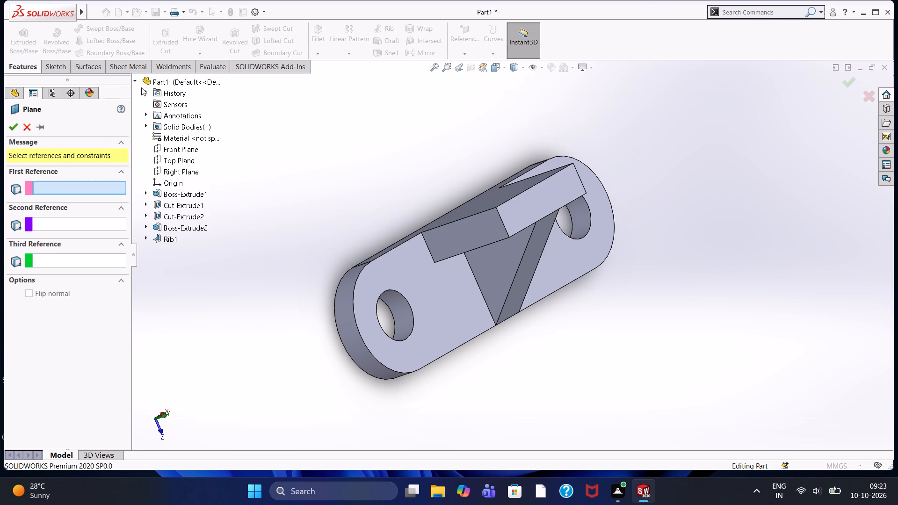
{"action": "left_click", "coordinate": [176, 155]}
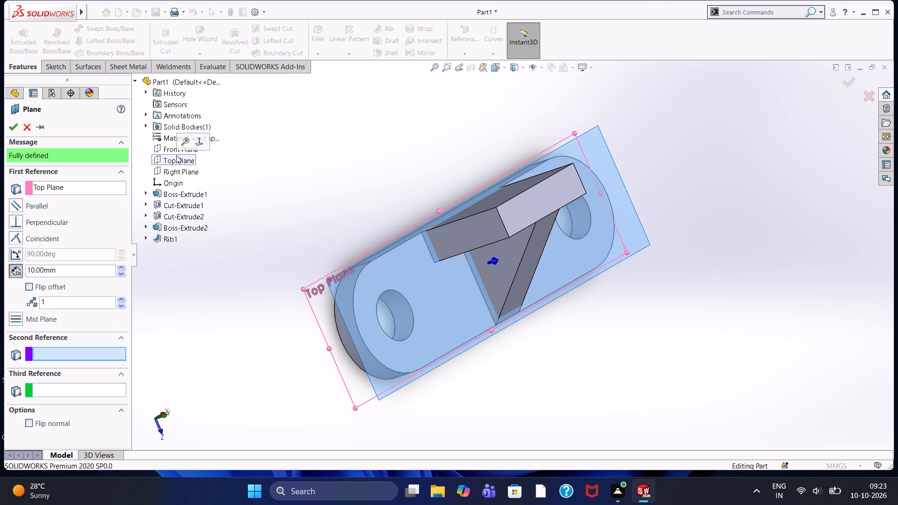
{"action": "middle_click_drag", "start_coordinate": [367, 194], "coordinate": [369, 185]}
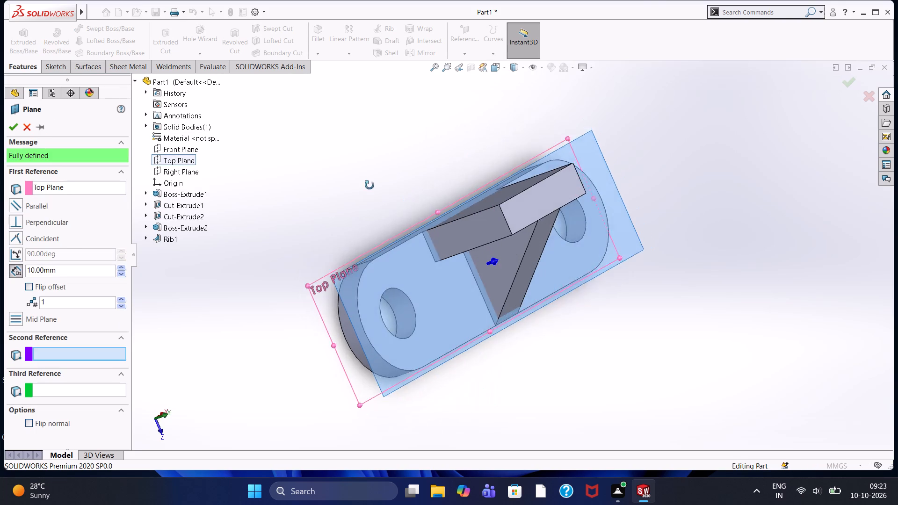
{"action": "middle_click_drag", "start_coordinate": [369, 185], "coordinate": [313, 25]}
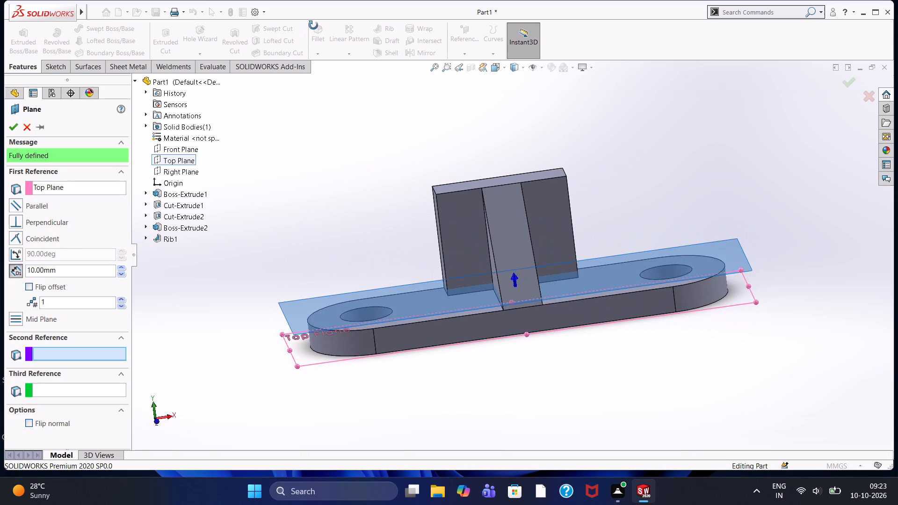
{"action": "middle_click_drag", "start_coordinate": [313, 25], "coordinate": [322, 43]}
{"action": "scroll", "coordinate": [323, 43], "scroll_direction": "up", "scroll_amount": 1}
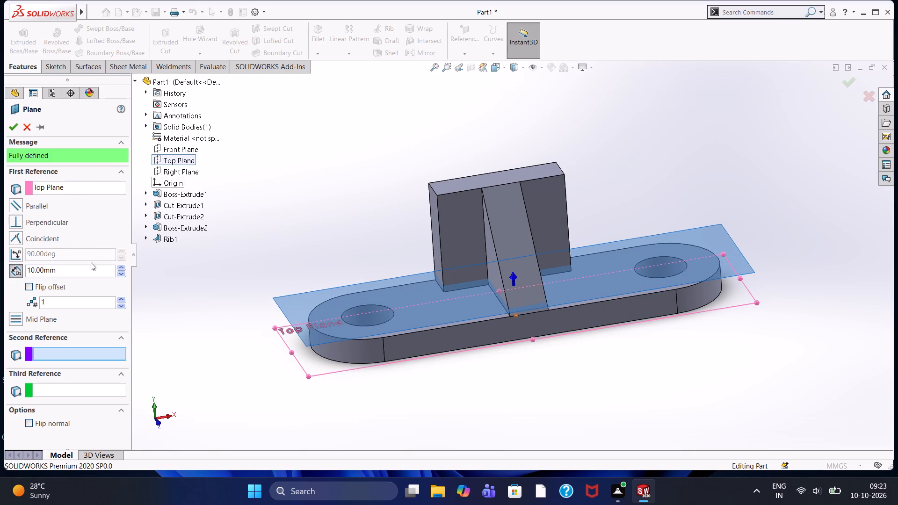
{"action": "double_click", "coordinate": [121, 265]}
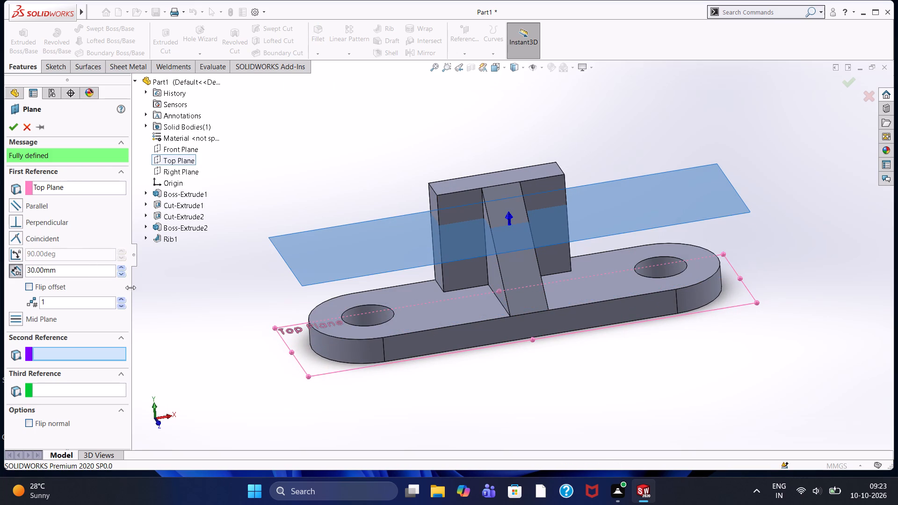
{"action": "middle_click_drag", "start_coordinate": [238, 244], "coordinate": [262, 253]}
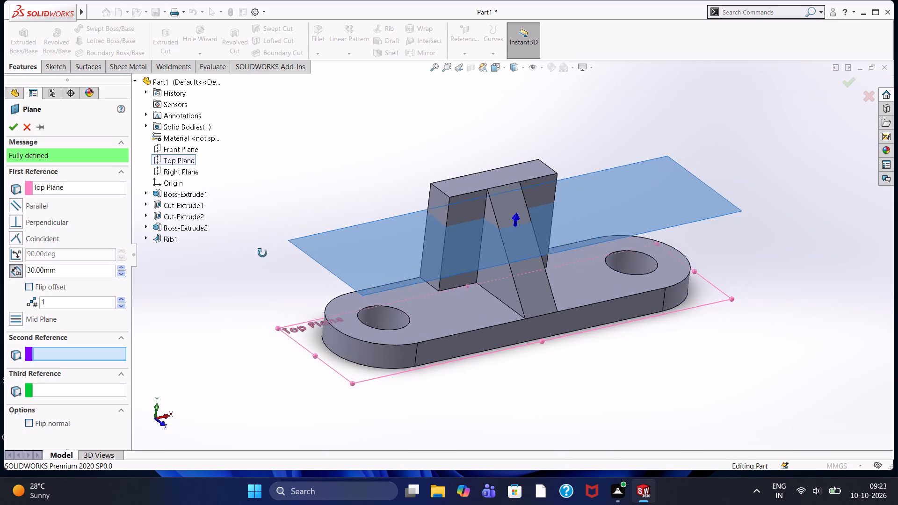
{"action": "middle_click_drag", "start_coordinate": [262, 253], "coordinate": [331, 296]}
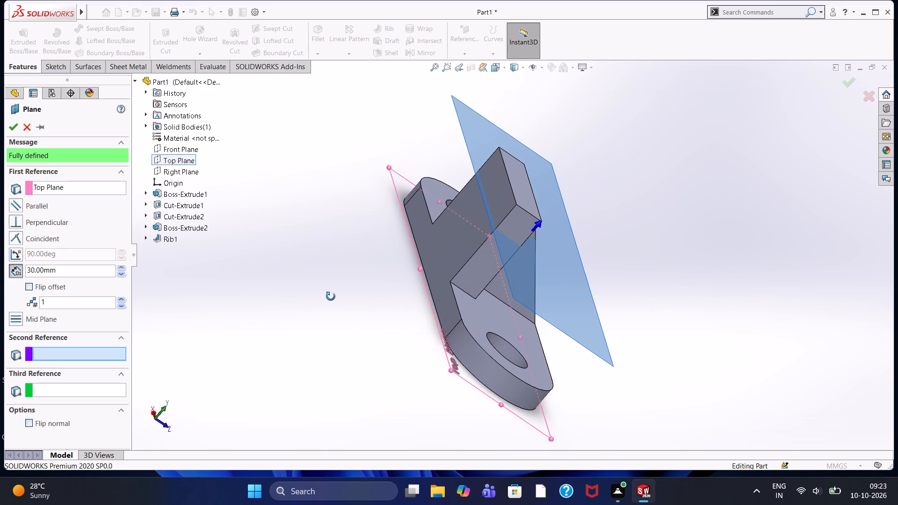
{"action": "middle_click_drag", "start_coordinate": [331, 296], "coordinate": [326, 289]}
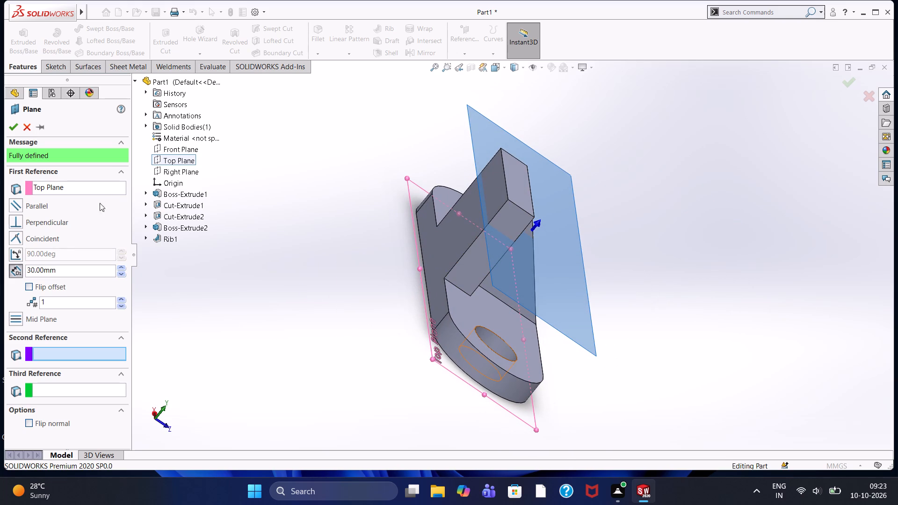
{"action": "left_click", "coordinate": [13, 130]}
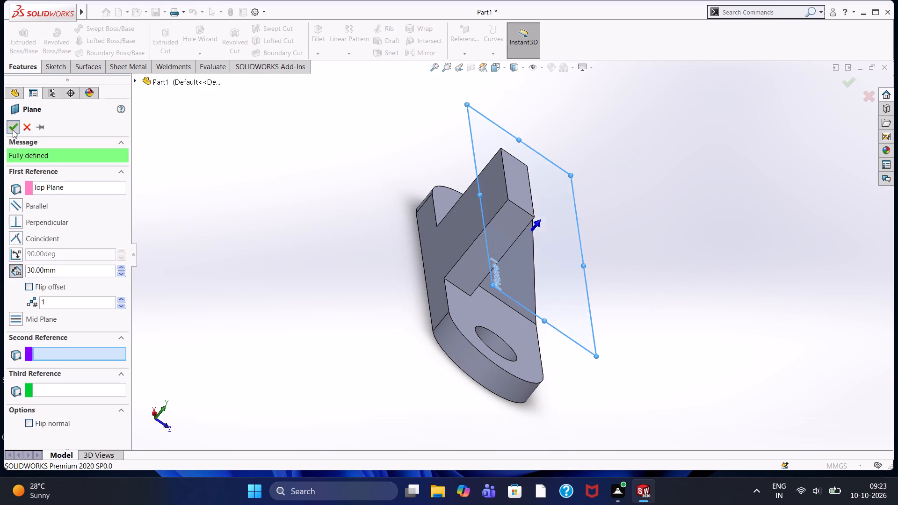
Start a new sketch on the offset reference plane.
{"action": "middle_click_drag", "start_coordinate": [275, 220], "coordinate": [275, 193]}
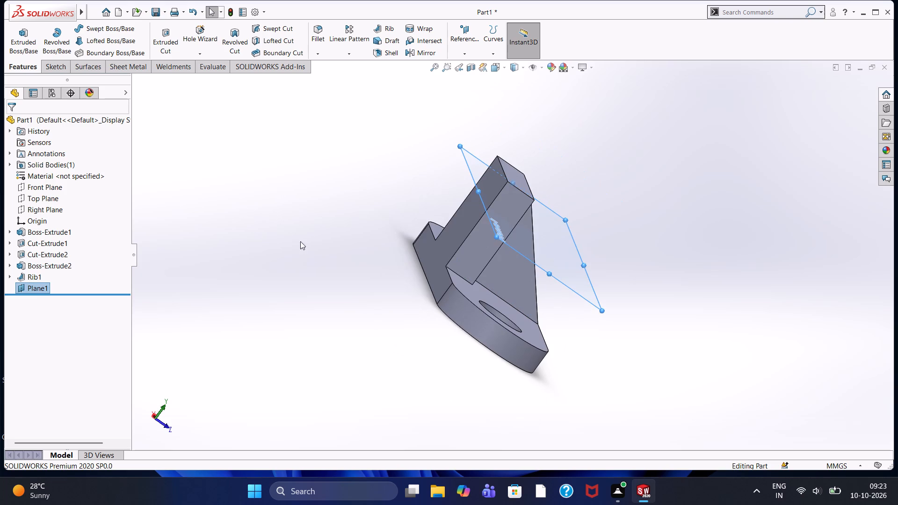
{"action": "left_click", "coordinate": [572, 254]}
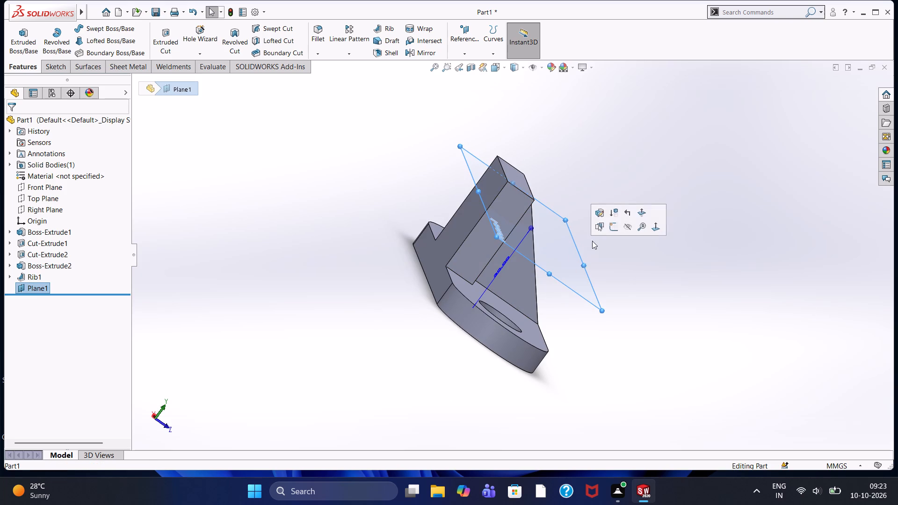
{"action": "left_click", "coordinate": [613, 231]}
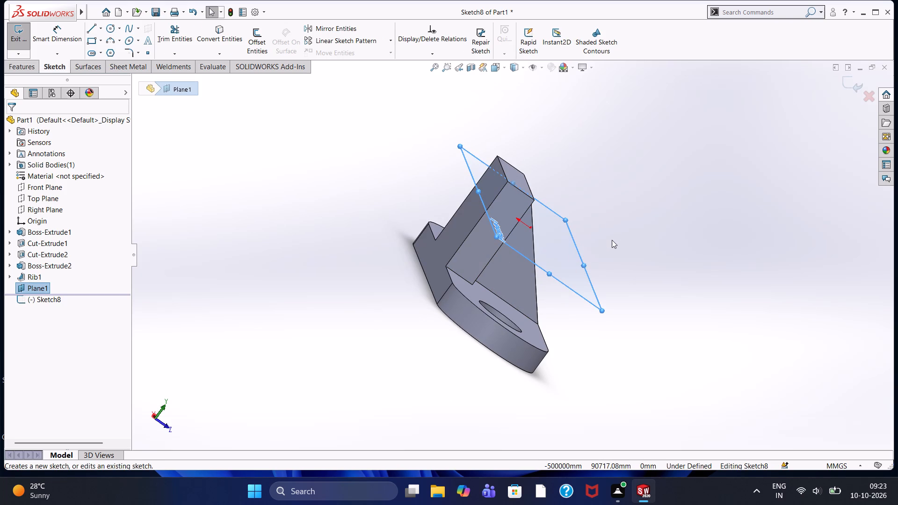
{"action": "key", "text": "ctrl+8"}
{"action": "left_click", "coordinate": [378, 152]}
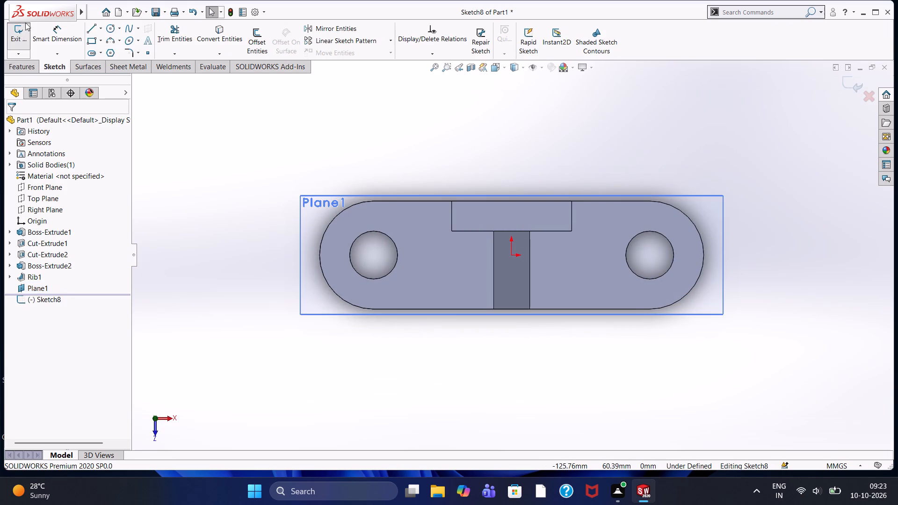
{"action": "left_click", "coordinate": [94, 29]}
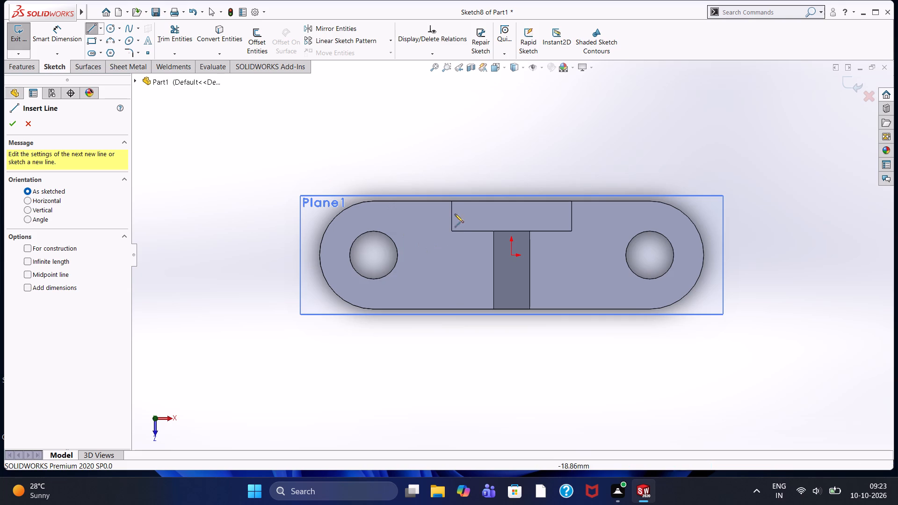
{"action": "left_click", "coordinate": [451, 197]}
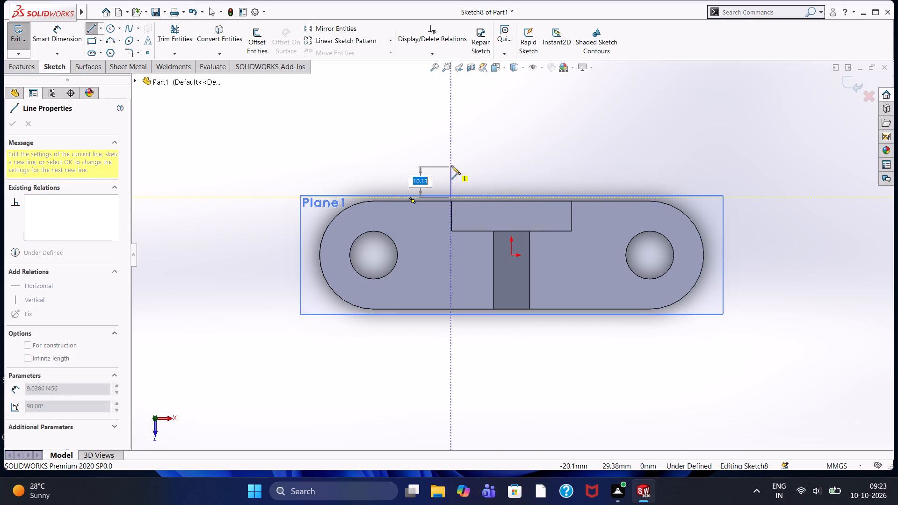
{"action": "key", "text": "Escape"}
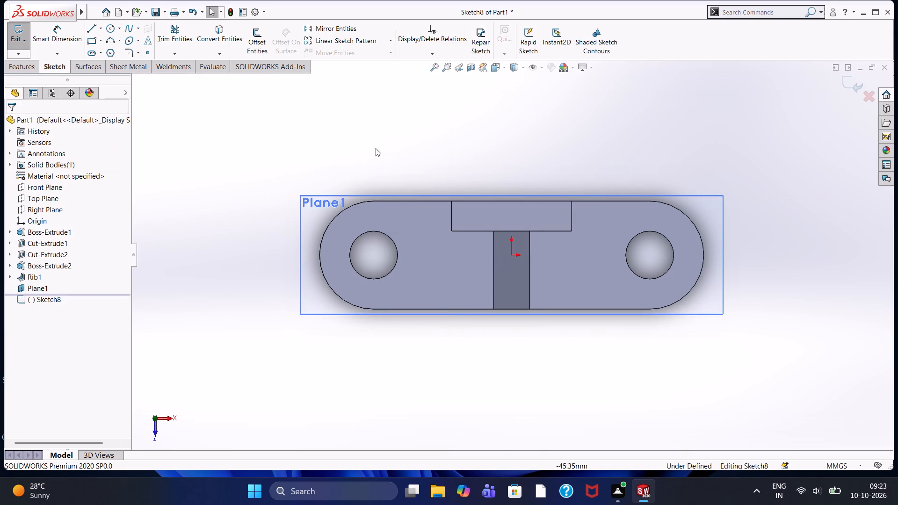
Sketch a closed rectangle behind the block with lines, 30 mm deep and 40 mm wide, starting and closing at the block's back corners.
{"action": "left_click", "coordinate": [91, 29]}
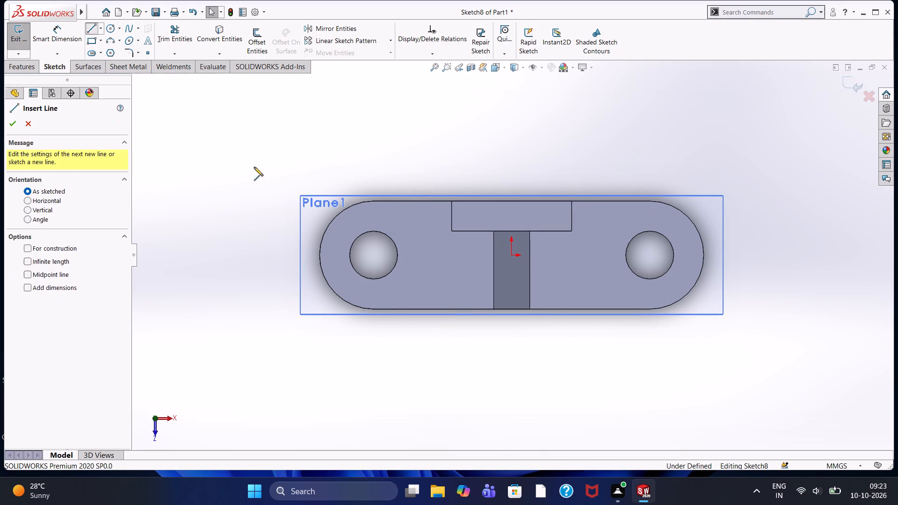
{"action": "left_click", "coordinate": [451, 202]}
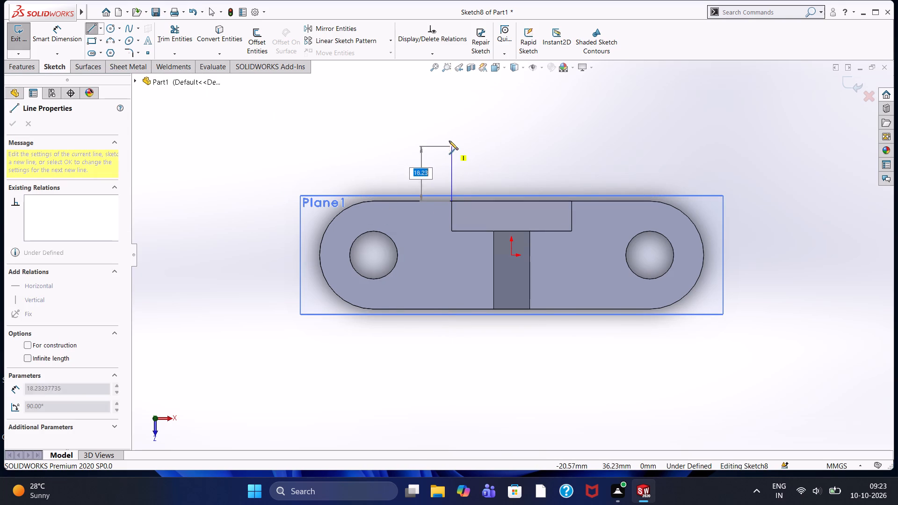
{"action": "type", "text": "30"}
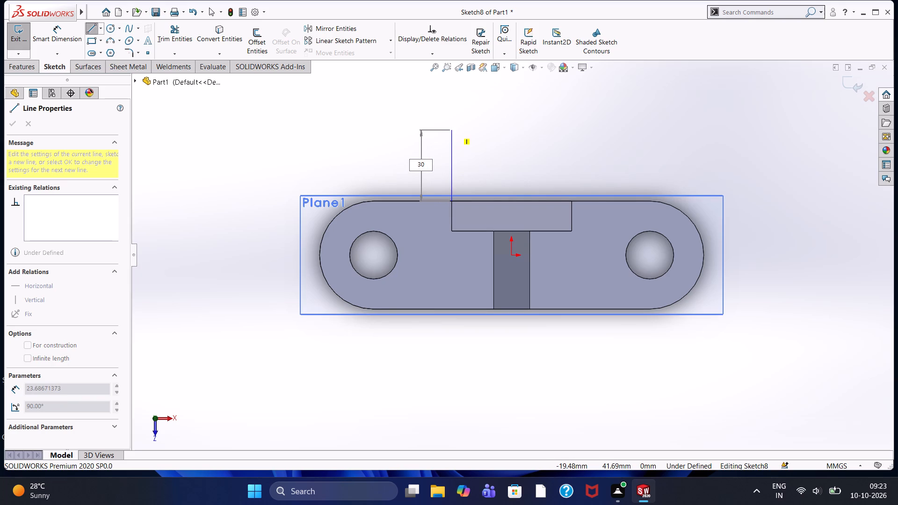
{"action": "key", "text": "Return"}
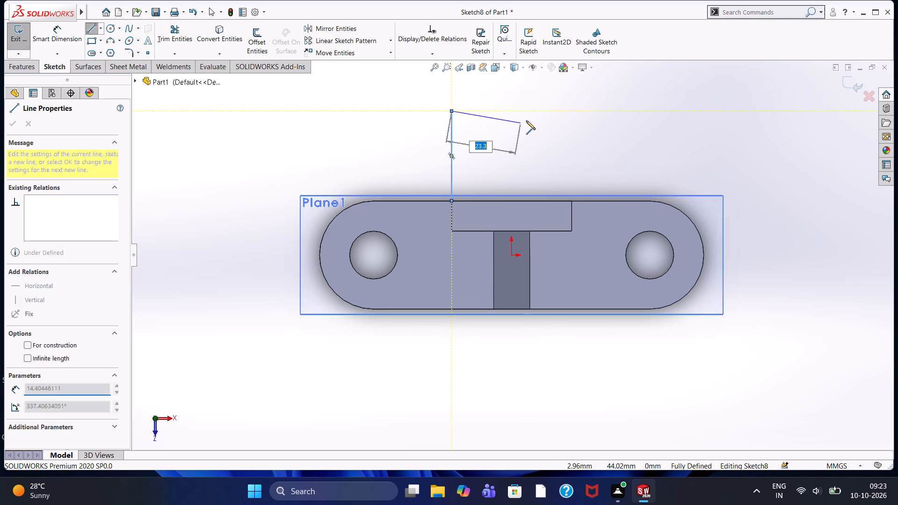
{"action": "type", "text": "40"}
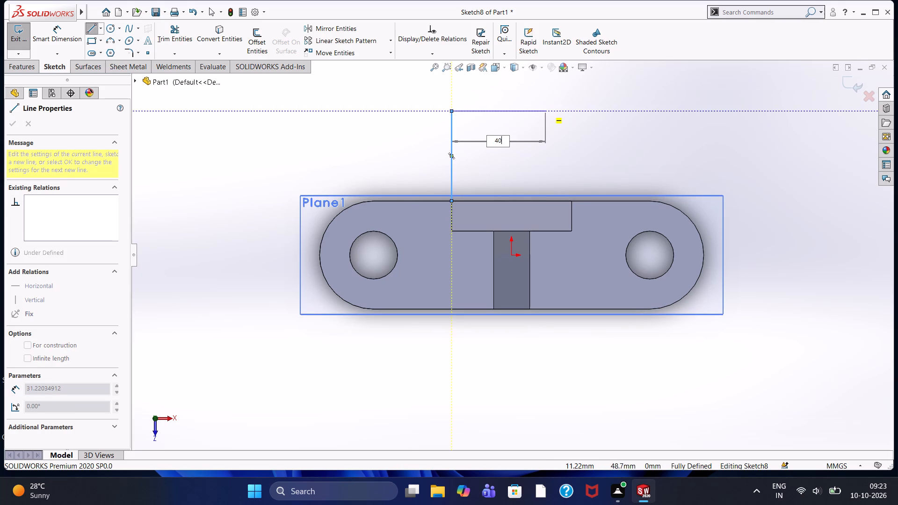
{"action": "key", "text": "Return"}
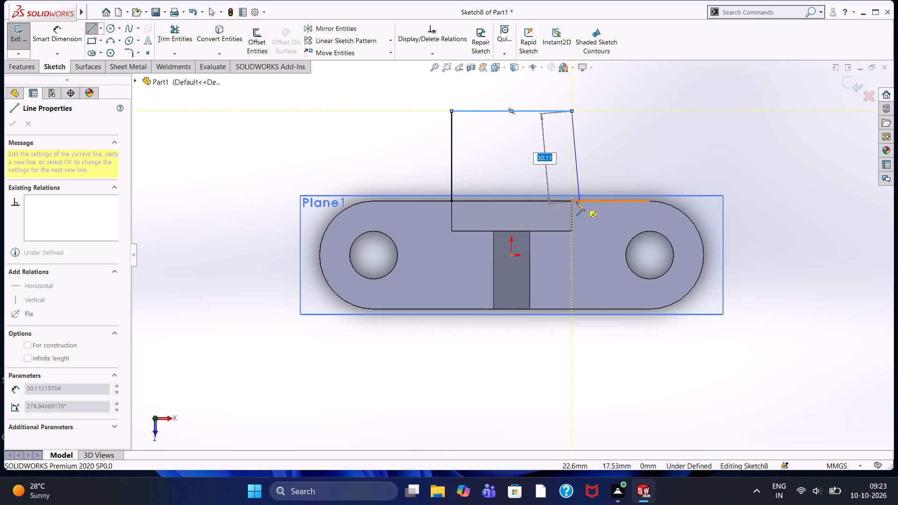
{"action": "left_click", "coordinate": [571, 202]}
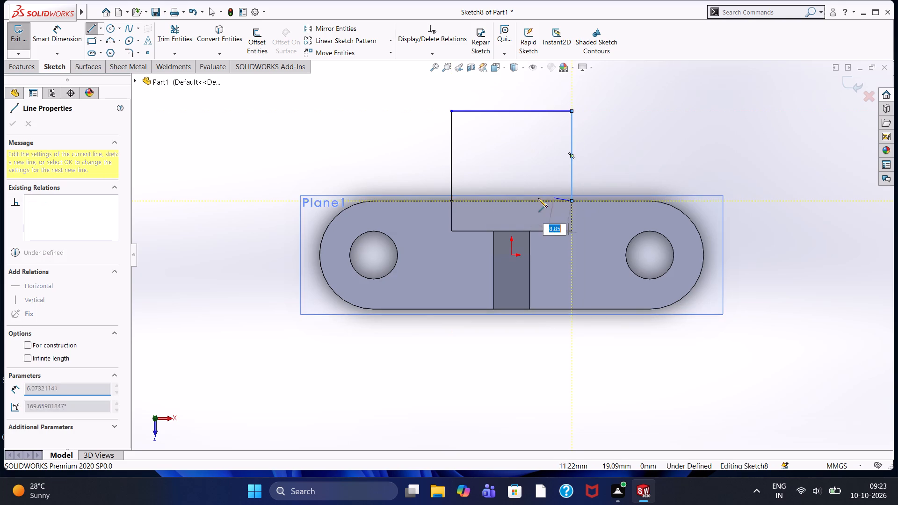
{"action": "left_click", "coordinate": [451, 202]}
{"action": "right_click", "coordinate": [371, 142]}
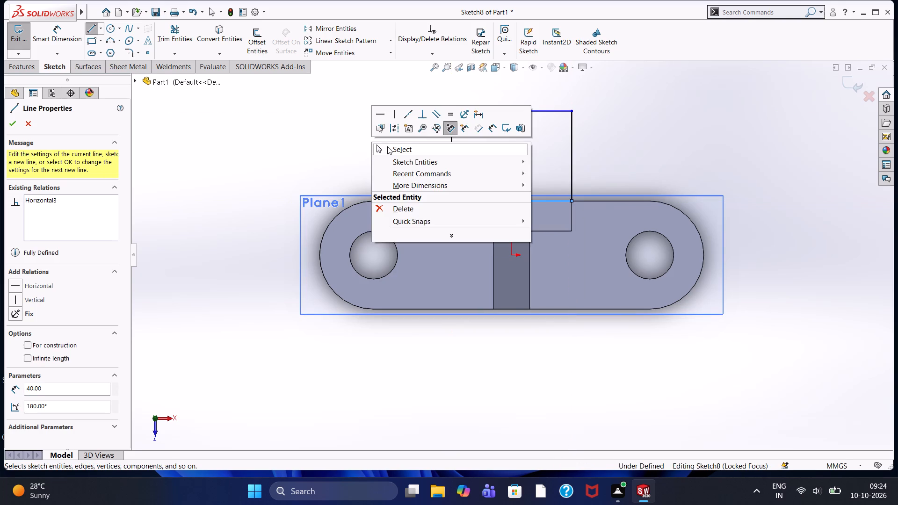
{"action": "left_click", "coordinate": [388, 146]}
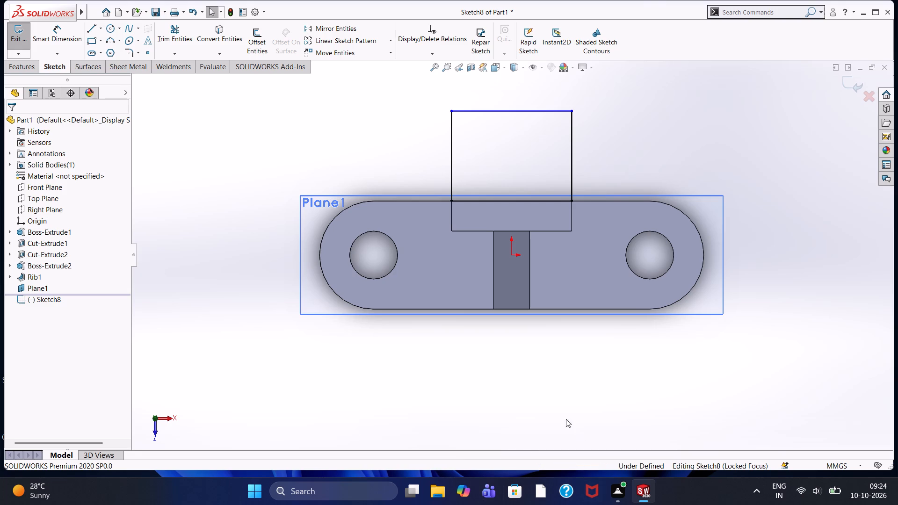
{"action": "left_click", "coordinate": [364, 137]}
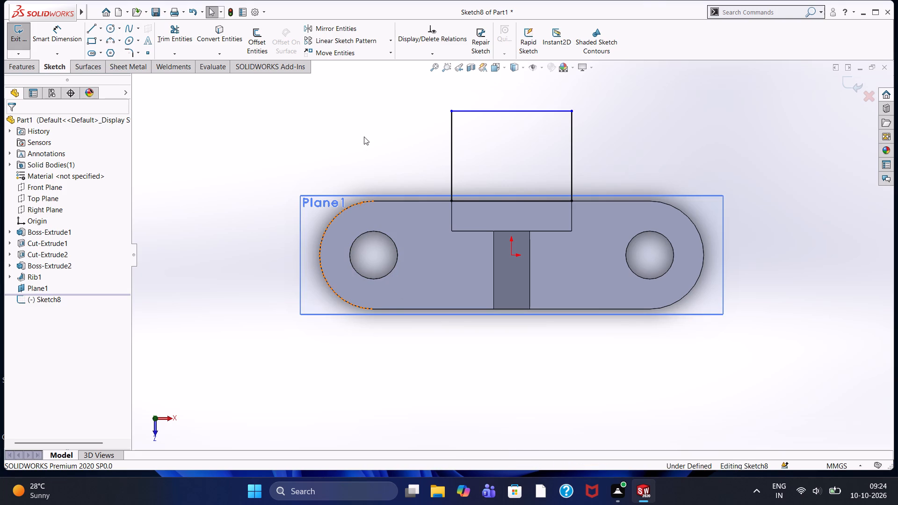
Extrude the rectangle upward as a 10 mm blind boss merged with the block.
{"action": "left_click", "coordinate": [28, 69]}
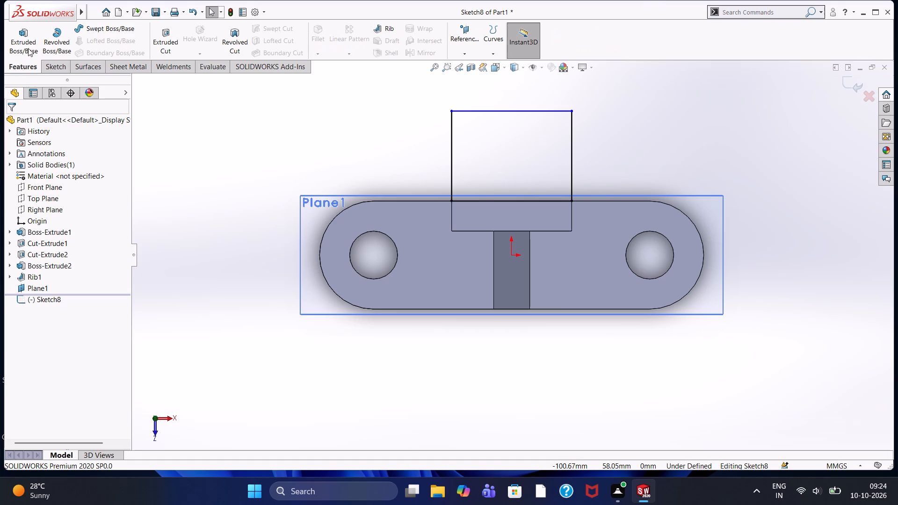
{"action": "left_click", "coordinate": [30, 42]}
{"action": "middle_click_drag", "start_coordinate": [422, 163], "coordinate": [417, 107]}
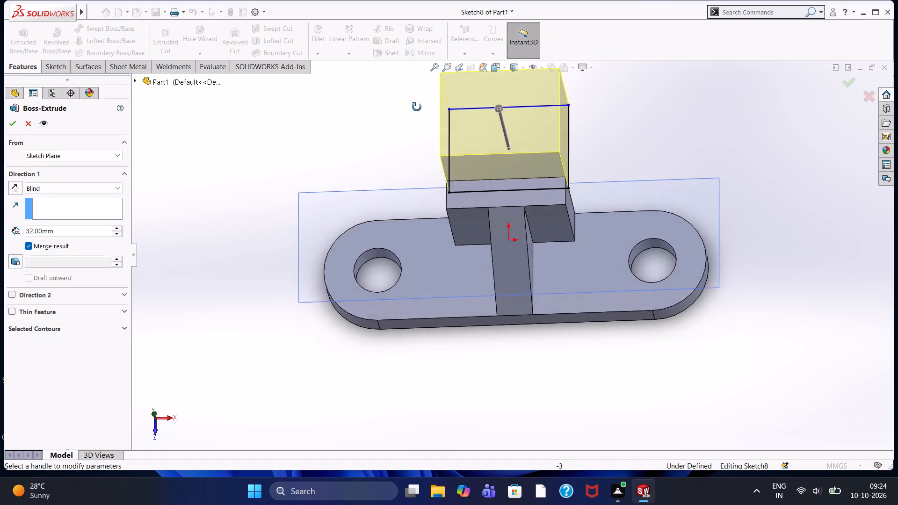
{"action": "middle_click_drag", "start_coordinate": [417, 107], "coordinate": [439, 52]}
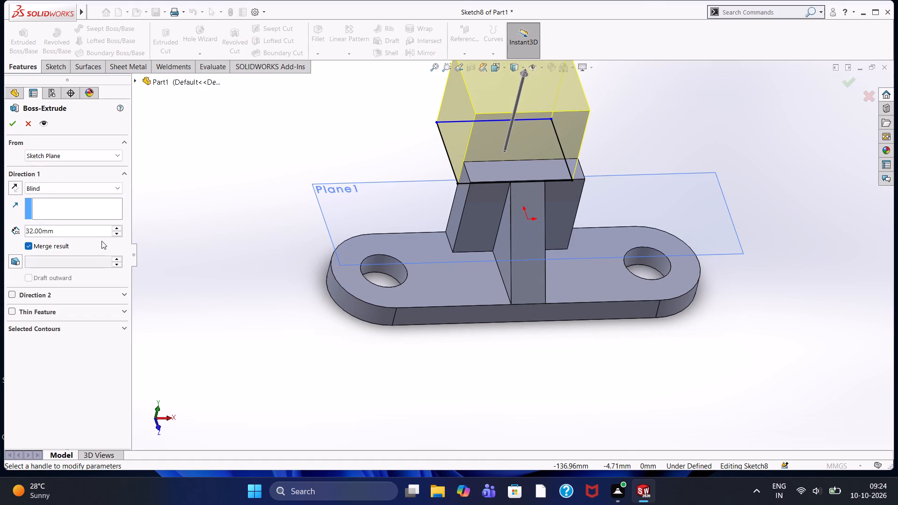
{"action": "double_click", "coordinate": [116, 236]}
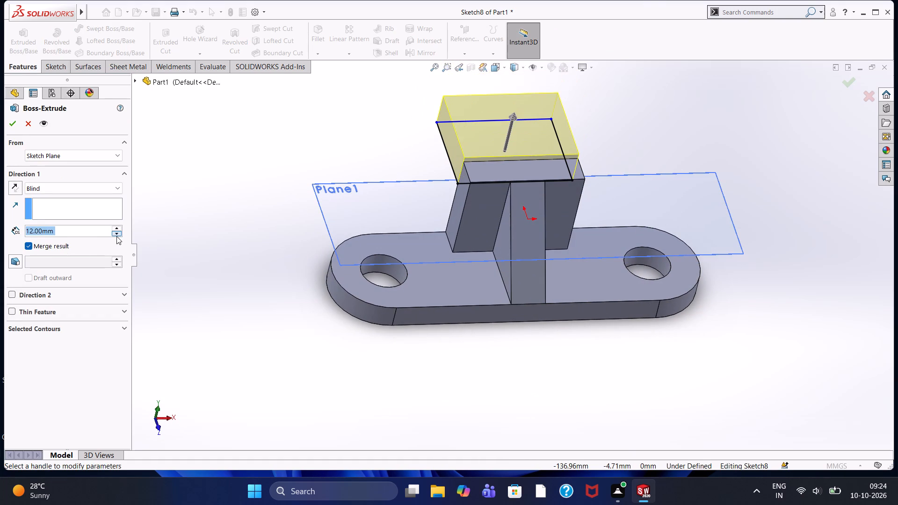
{"action": "type", "text": "10"}
{"action": "key", "text": "Return"}
{"action": "left_click", "coordinate": [10, 124]}
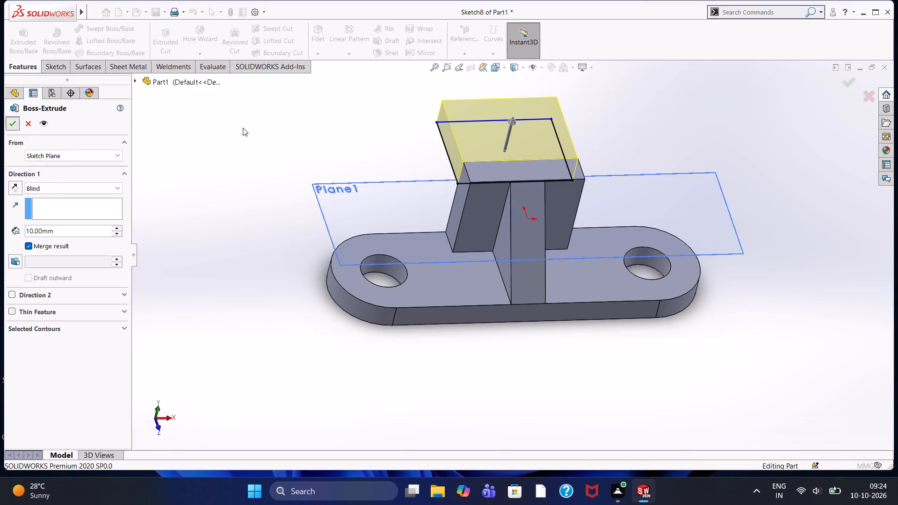
{"action": "left_click", "coordinate": [384, 137]}
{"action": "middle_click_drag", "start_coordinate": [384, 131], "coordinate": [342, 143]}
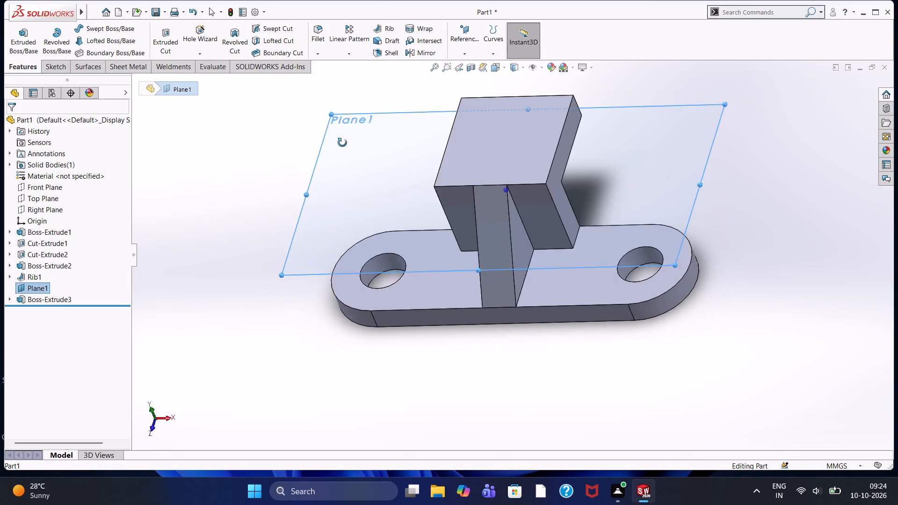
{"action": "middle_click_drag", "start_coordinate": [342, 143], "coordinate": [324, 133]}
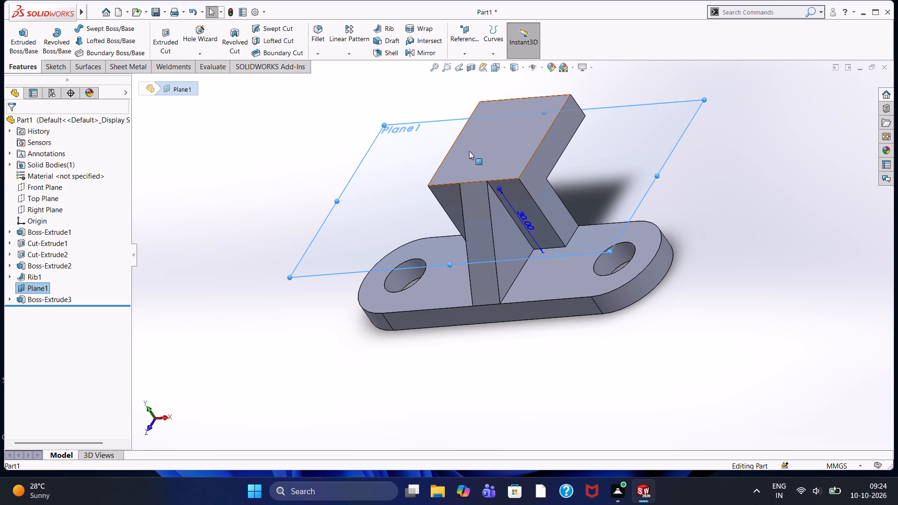
On the top plate's upper face, sketch a 30 mm diameter circle centred on the midpoint of its back edge.
{"action": "left_click", "coordinate": [496, 151]}
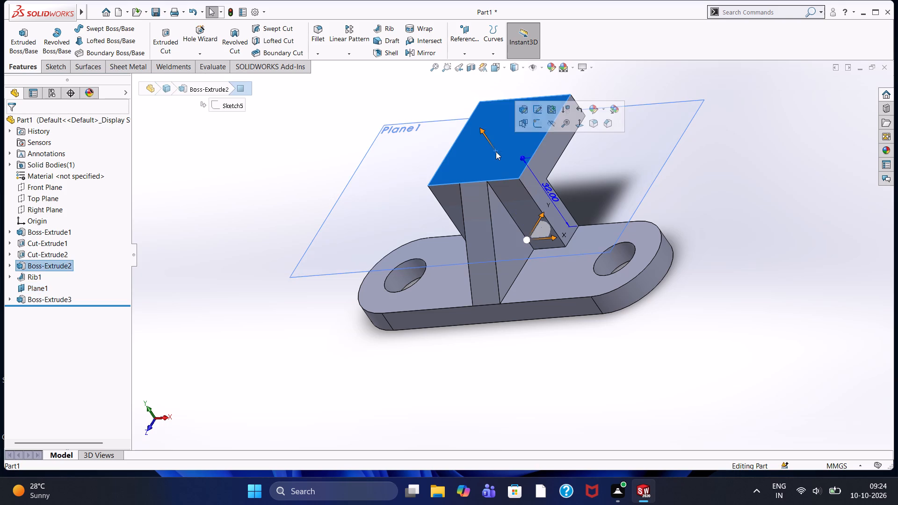
{"action": "left_click", "coordinate": [535, 128]}
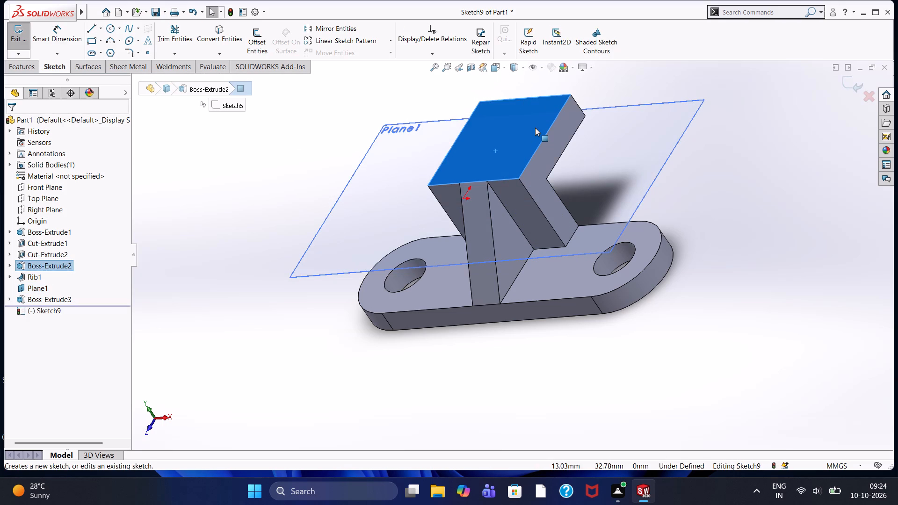
{"action": "key", "text": "ctrl+8"}
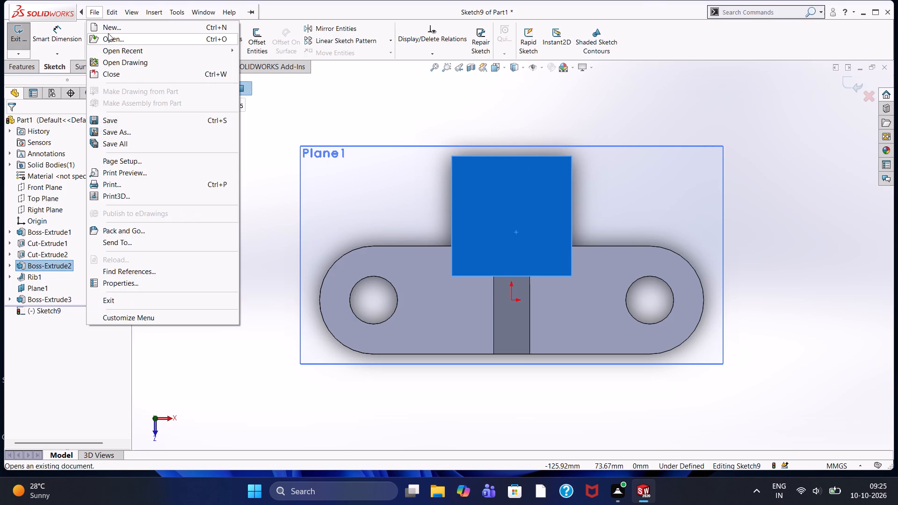
{"action": "left_click", "coordinate": [316, 116]}
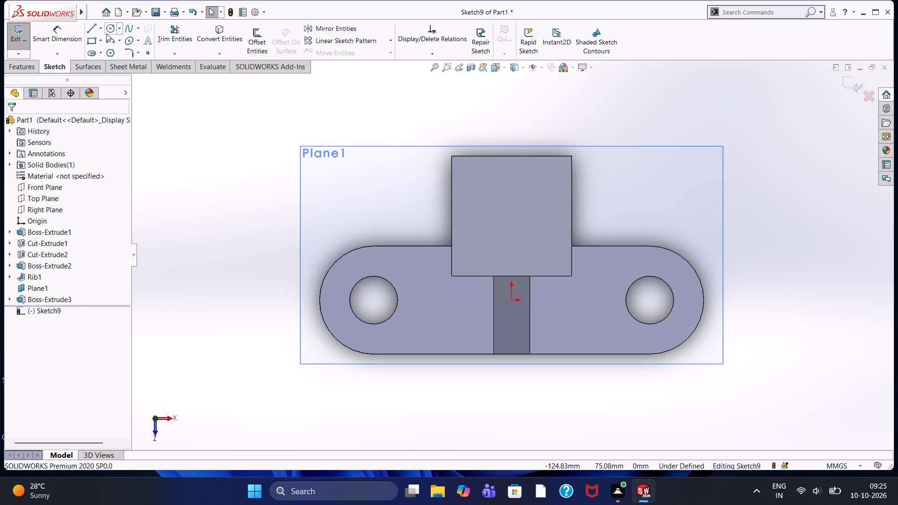
{"action": "left_click", "coordinate": [108, 29]}
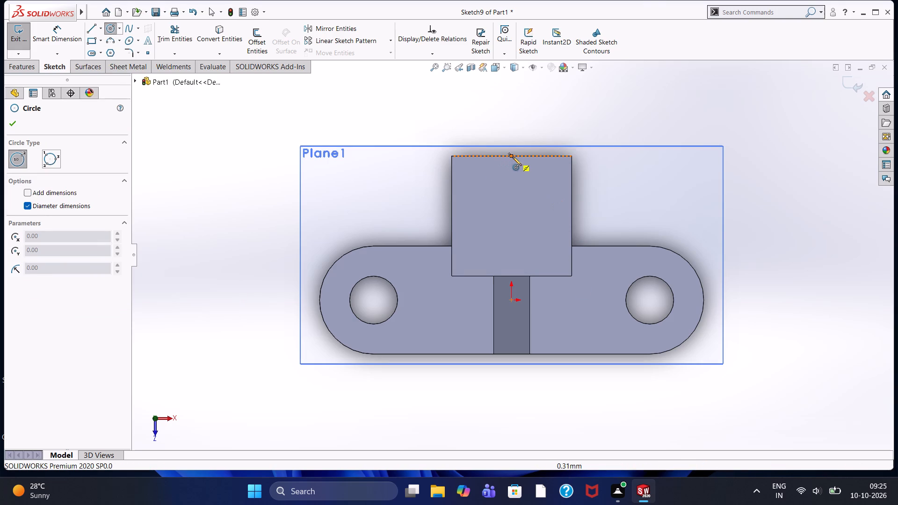
{"action": "left_click", "coordinate": [510, 154]}
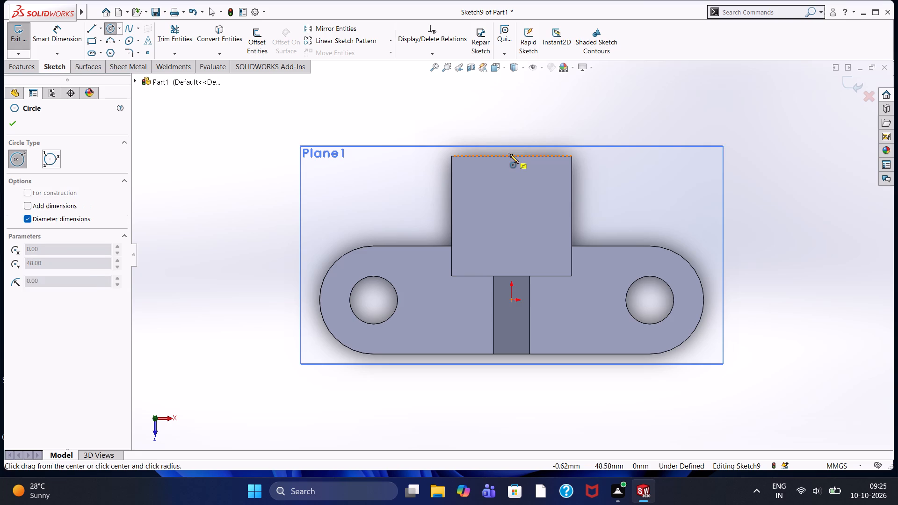
{"action": "type", "text": "30"}
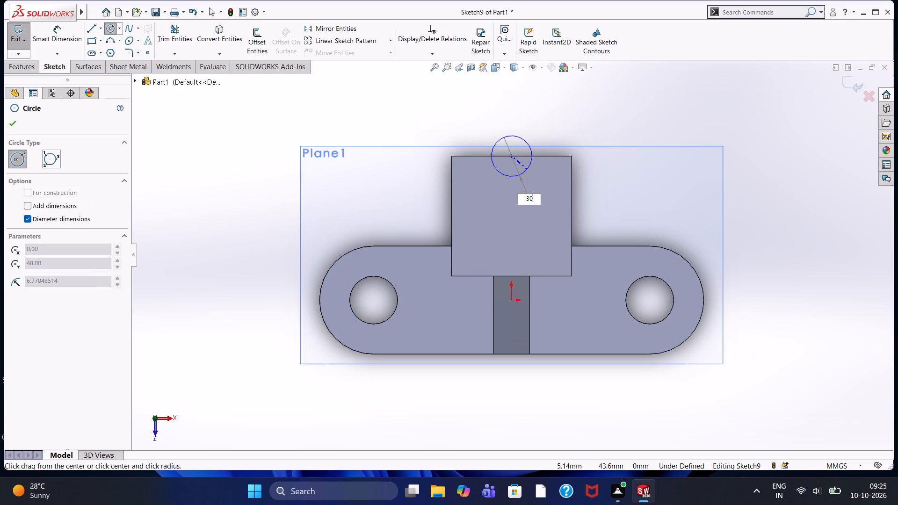
{"action": "key", "text": "Return"}
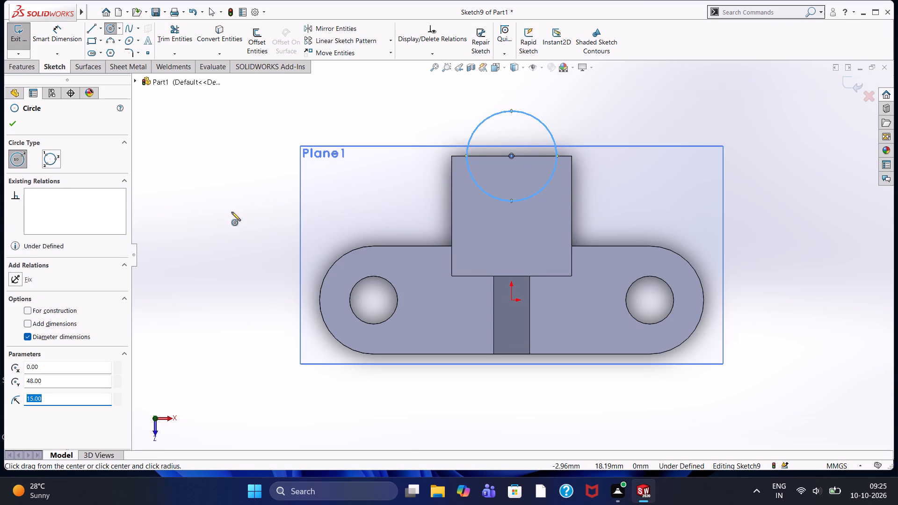
{"action": "left_click", "coordinate": [11, 124]}
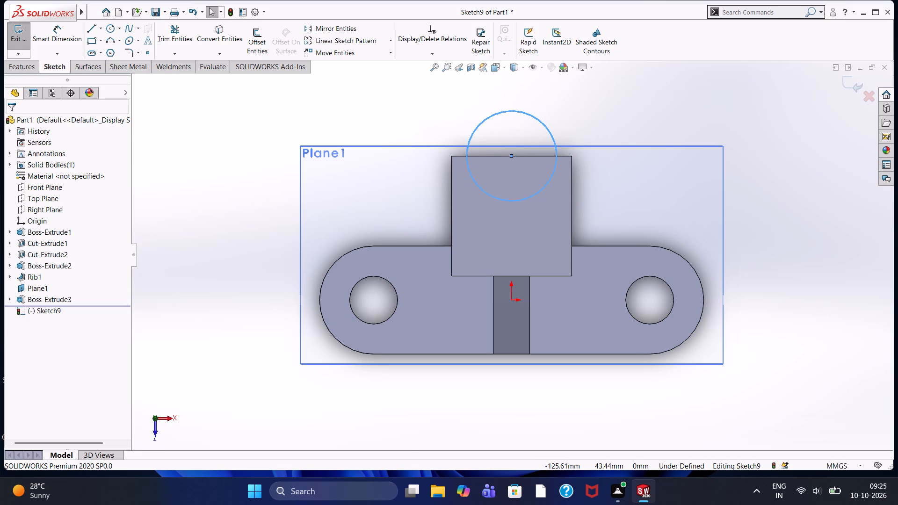
Extrude the 30 mm circle as a 20 mm Mid Plane boss merged with the top plate.
{"action": "left_click", "coordinate": [24, 66]}
{"action": "left_click", "coordinate": [22, 47]}
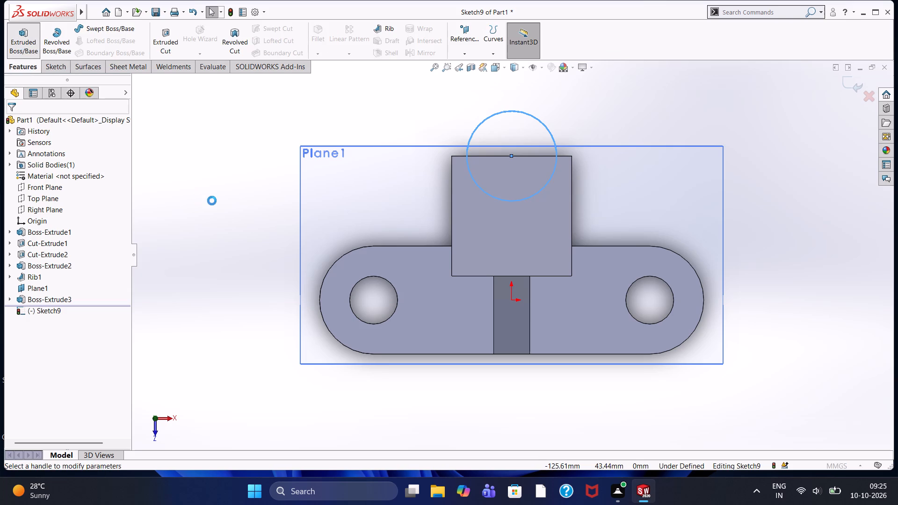
{"action": "middle_click_drag", "start_coordinate": [239, 194], "coordinate": [230, 65]}
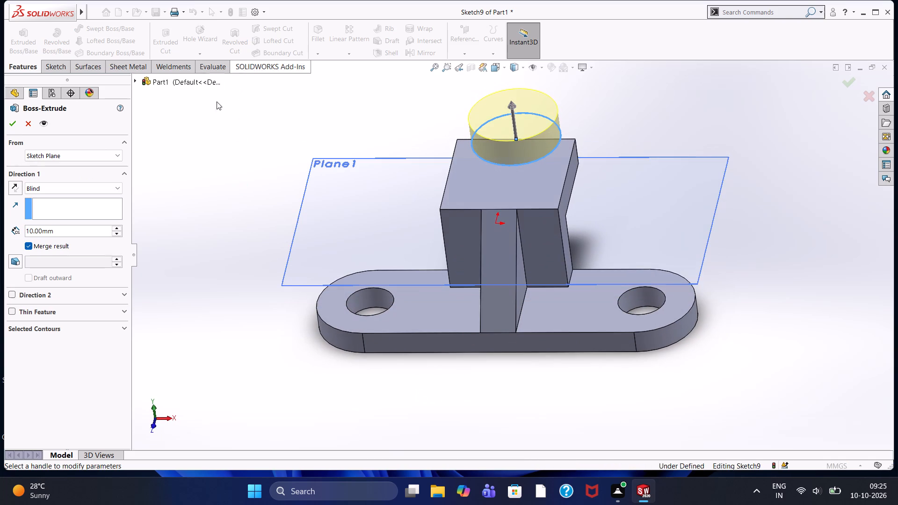
{"action": "left_click", "coordinate": [67, 188]}
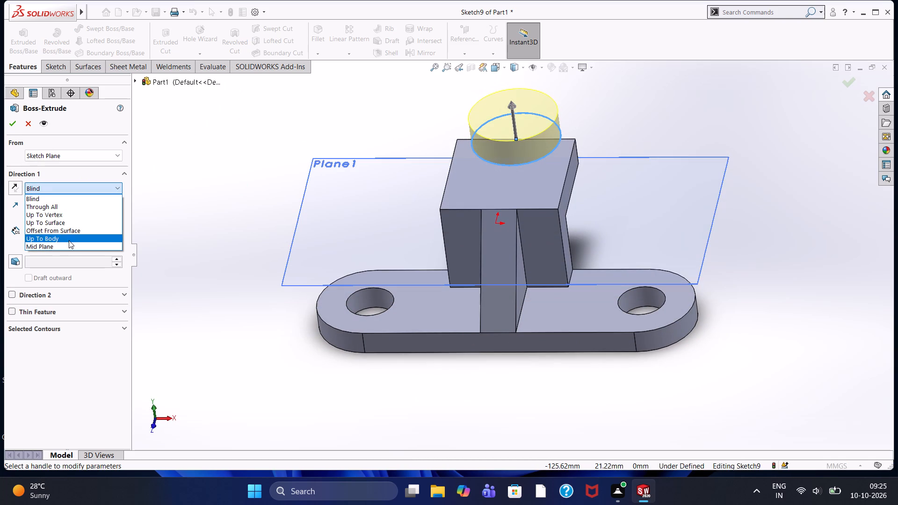
{"action": "left_click", "coordinate": [71, 245]}
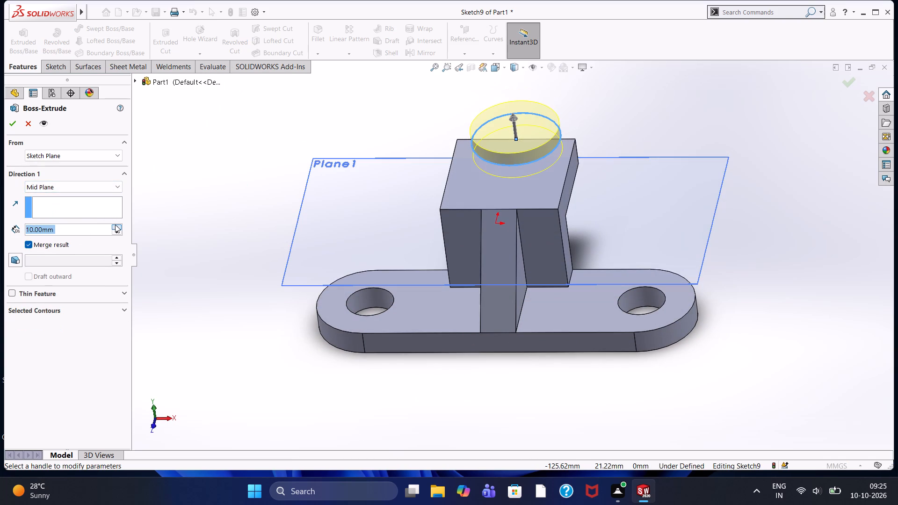
{"action": "left_click", "coordinate": [115, 225]}
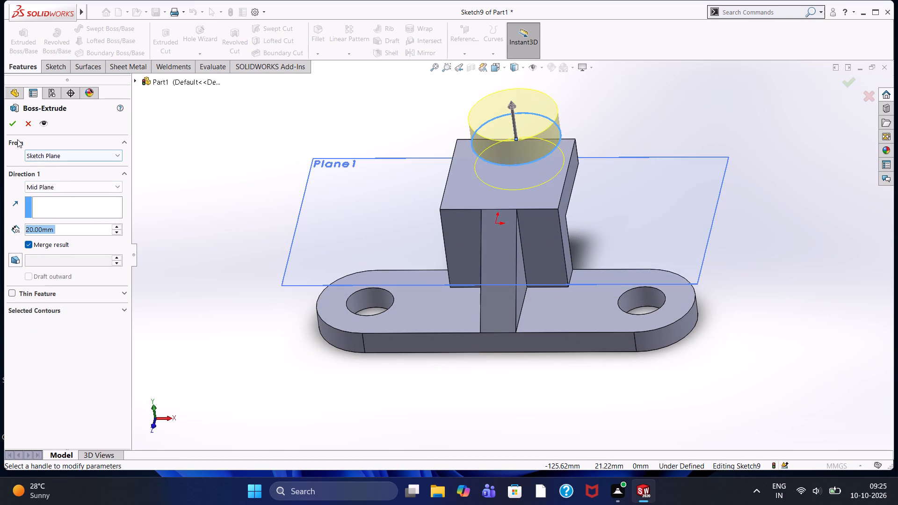
{"action": "middle_click_drag", "start_coordinate": [257, 214], "coordinate": [209, 144]}
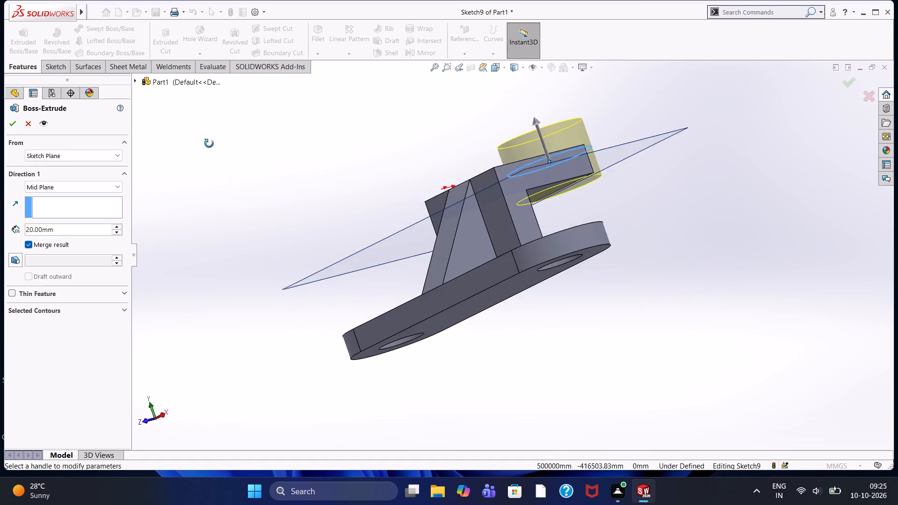
{"action": "middle_click_drag", "start_coordinate": [209, 144], "coordinate": [186, 172]}
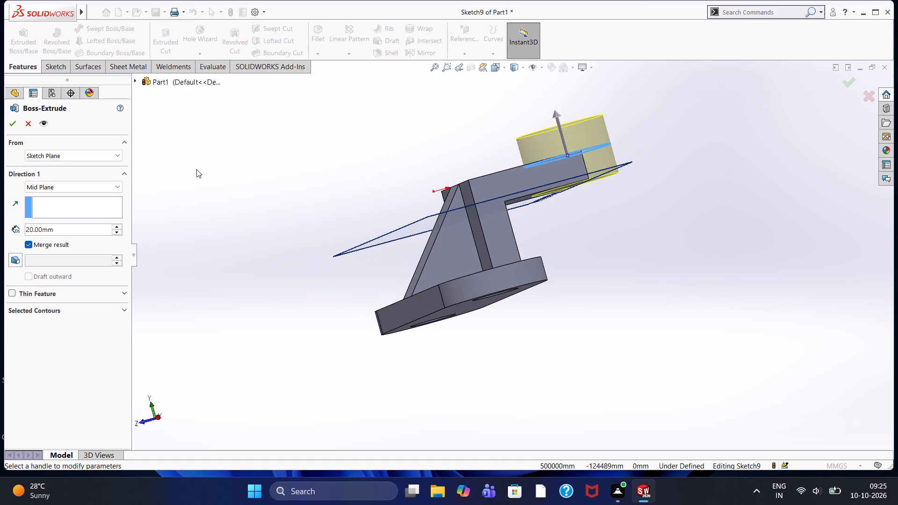
{"action": "left_click", "coordinate": [11, 121]}
{"action": "left_click", "coordinate": [246, 188]}
On the cylindrical boss's top face, sketch a concentric circle of 20 mm diameter.
{"action": "middle_click_drag", "start_coordinate": [255, 183], "coordinate": [266, 196]}
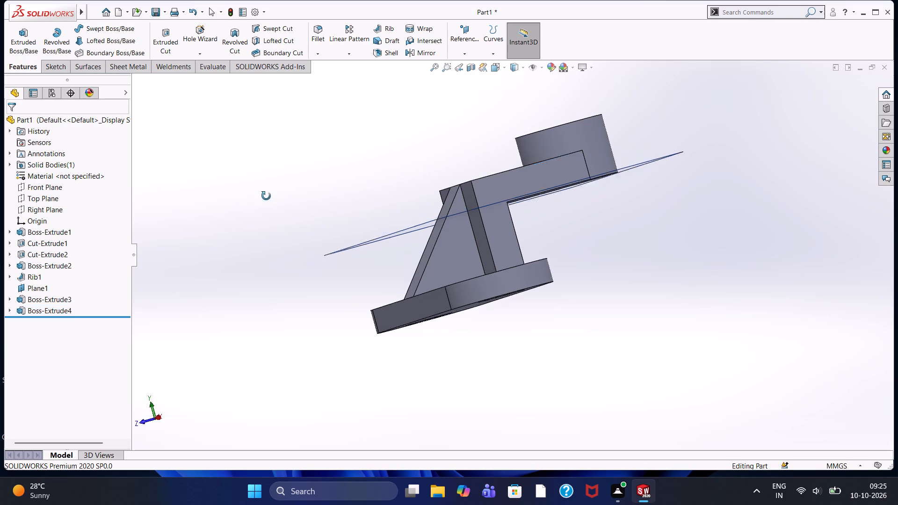
{"action": "middle_click_drag", "start_coordinate": [266, 196], "coordinate": [307, 267]}
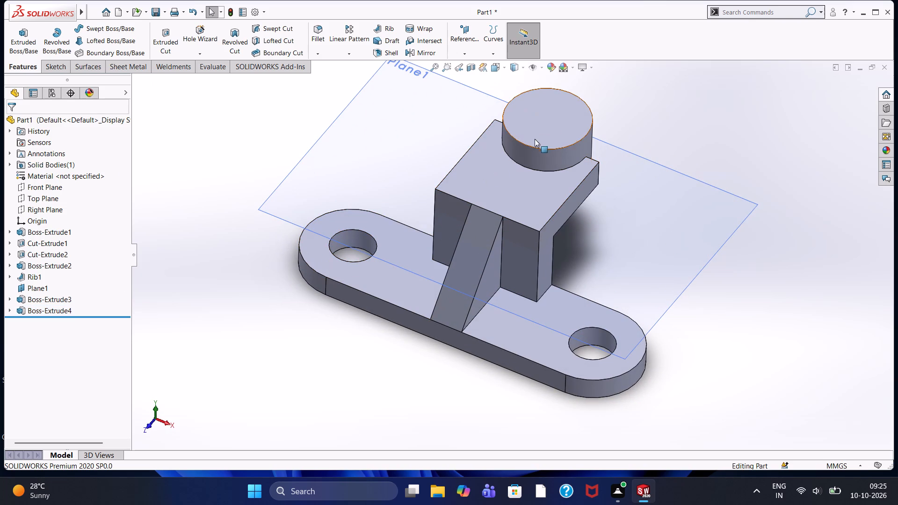
{"action": "left_click", "coordinate": [546, 129]}
{"action": "left_click", "coordinate": [588, 105]}
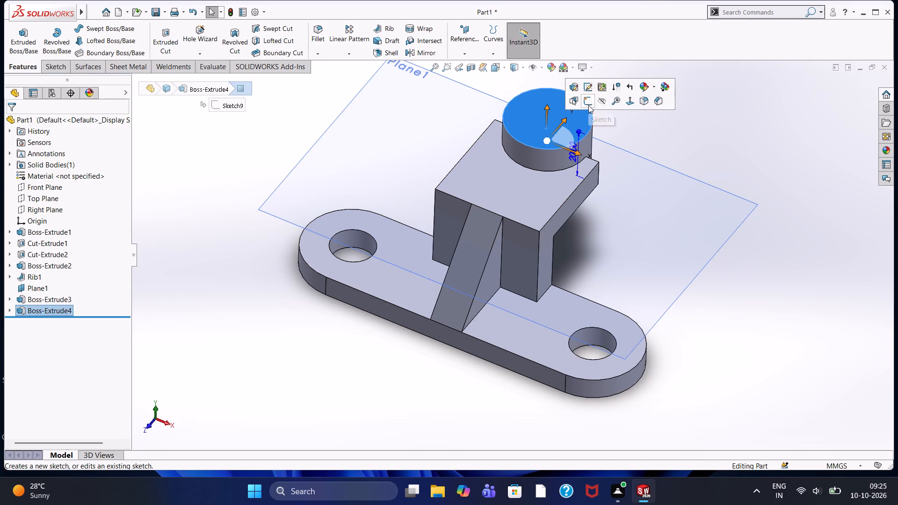
{"action": "key", "text": "ctrl+8"}
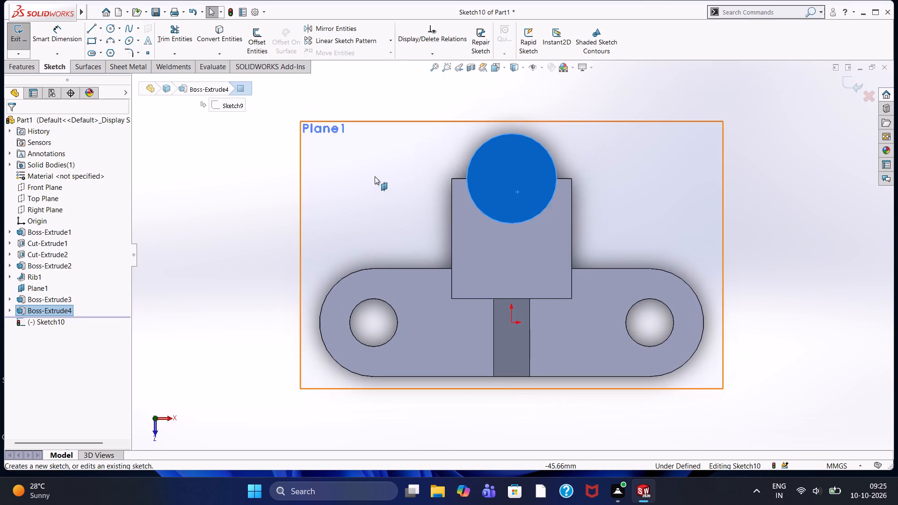
{"action": "left_click", "coordinate": [375, 176]}
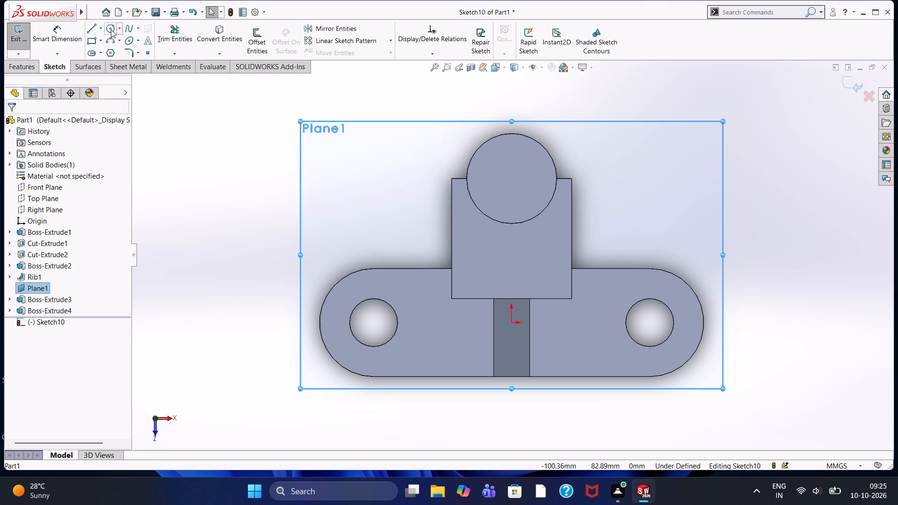
{"action": "left_click", "coordinate": [111, 29]}
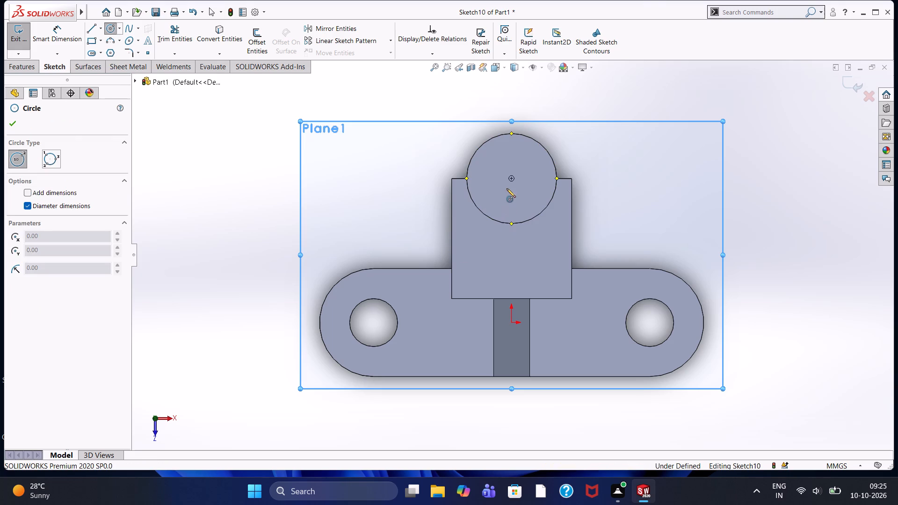
{"action": "left_click", "coordinate": [512, 179]}
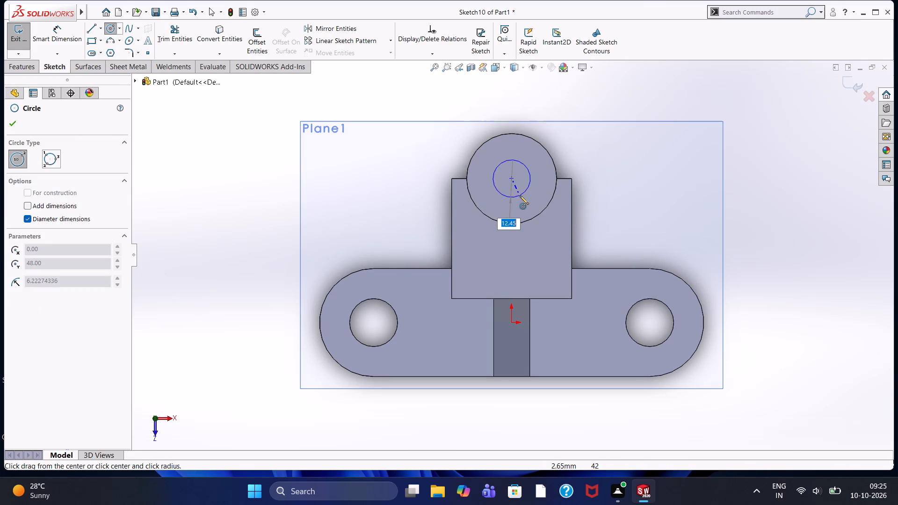
{"action": "type", "text": "20"}
{"action": "key", "text": "Return"}
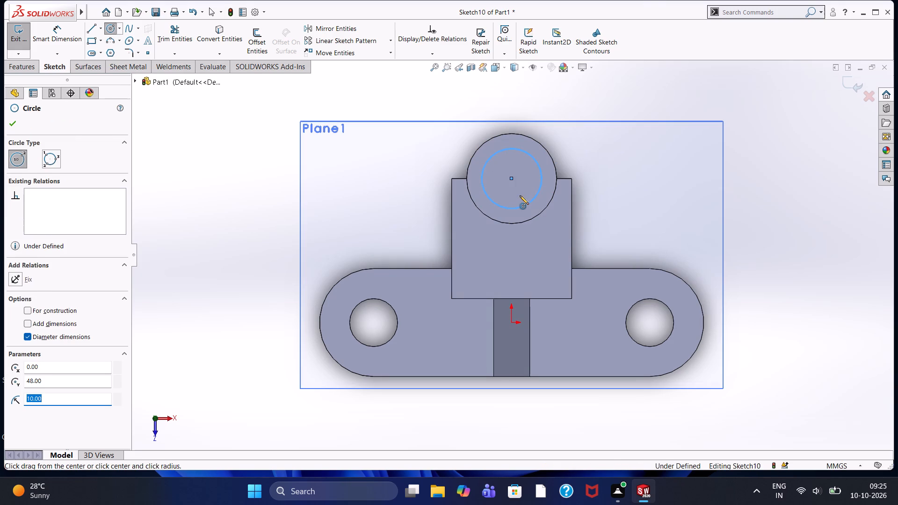
{"action": "key", "text": "Escape"}
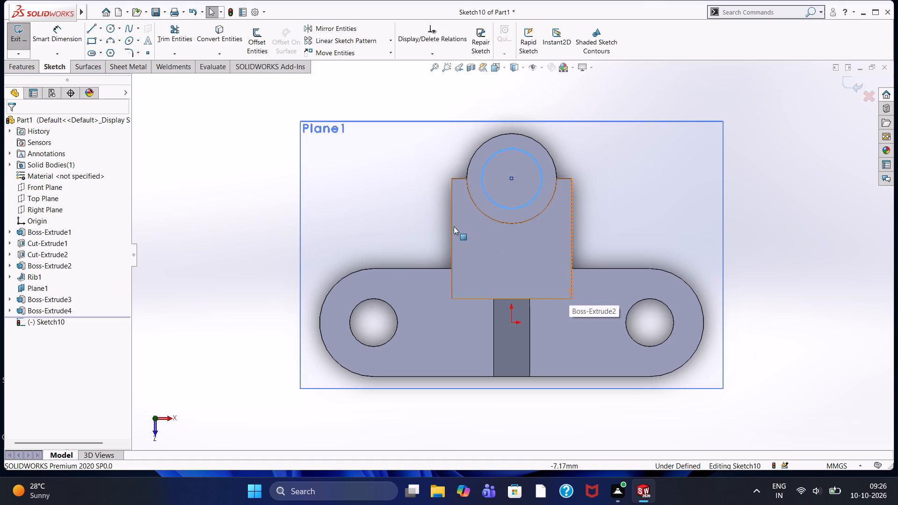
Cut the 20 mm circle through the cylindrical boss with a blind Extruded Cut 20 mm deep.
{"action": "left_click", "coordinate": [22, 67]}
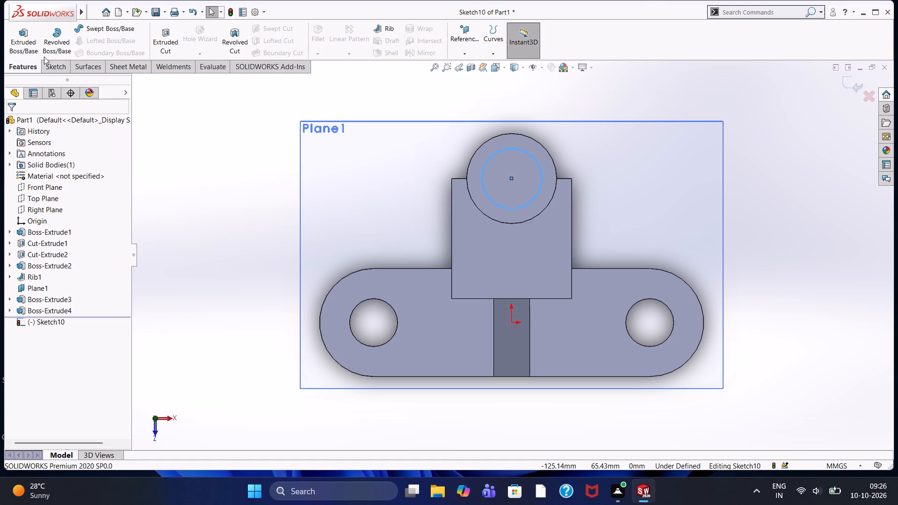
{"action": "left_click", "coordinate": [166, 40]}
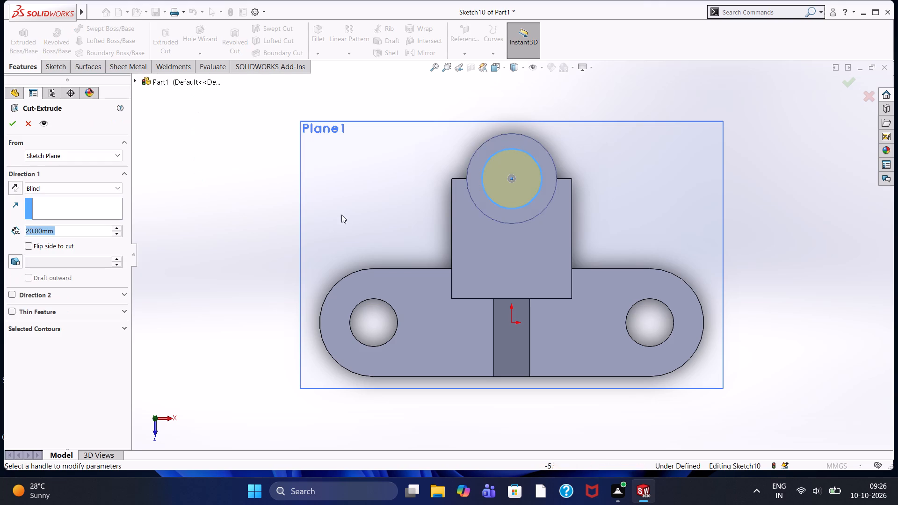
{"action": "middle_click_drag", "start_coordinate": [342, 209], "coordinate": [326, 41]}
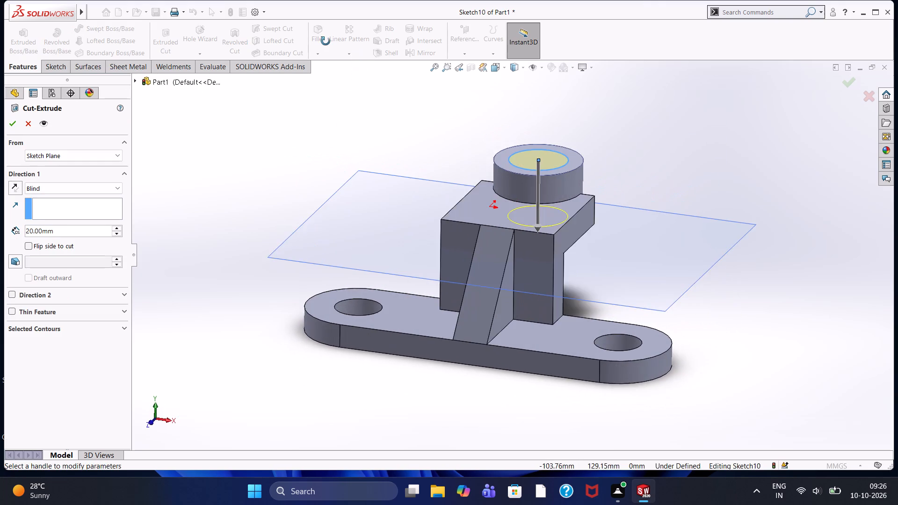
{"action": "middle_click_drag", "start_coordinate": [326, 41], "coordinate": [270, 26]}
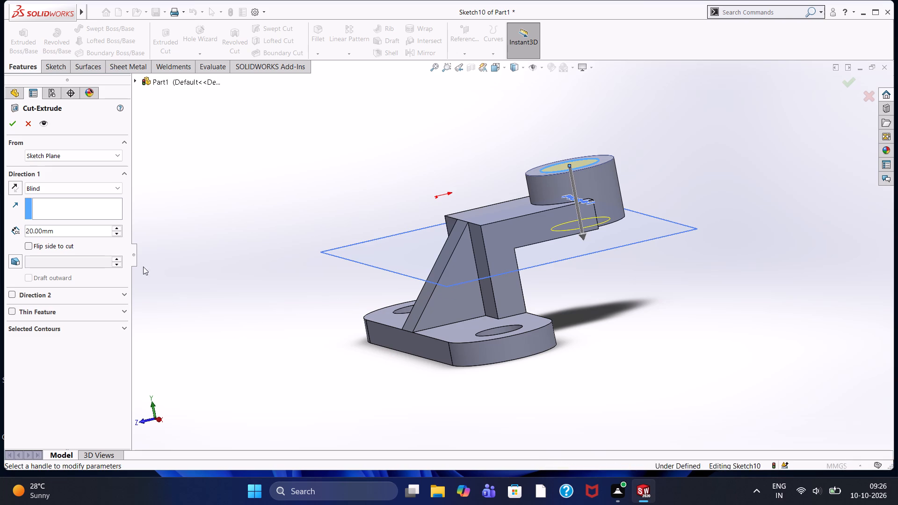
{"action": "left_click", "coordinate": [8, 127]}
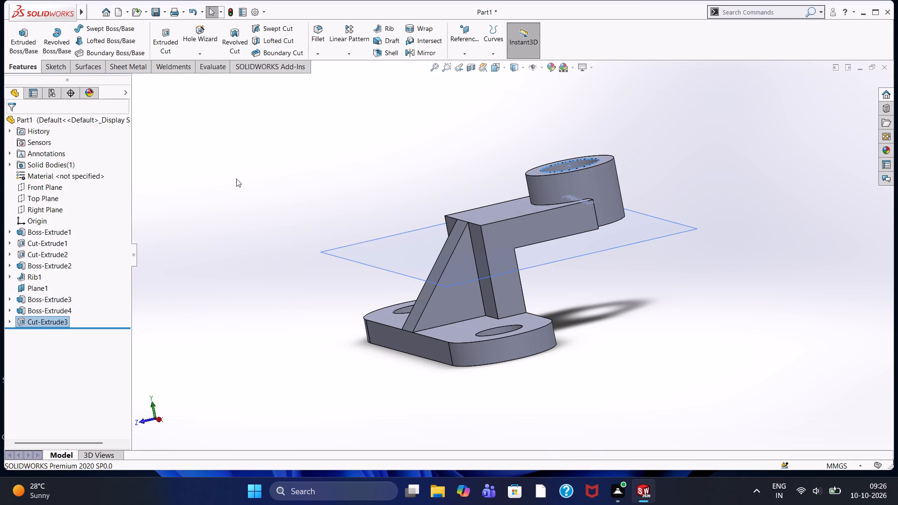
{"action": "left_click", "coordinate": [236, 179]}
Hide the offset reference plane Plane1.
{"action": "middle_click_drag", "start_coordinate": [270, 168], "coordinate": [288, 260]}
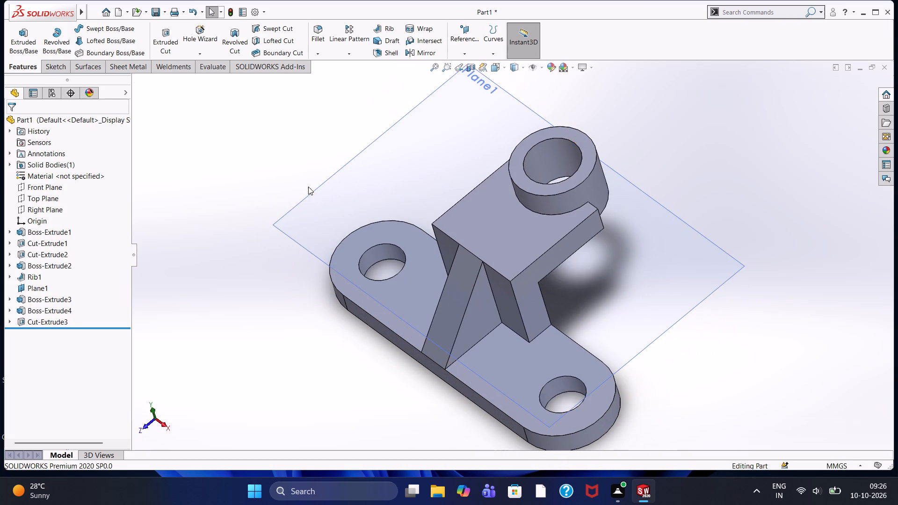
{"action": "middle_click_drag", "start_coordinate": [334, 205], "coordinate": [341, 175]}
{"action": "right_click", "coordinate": [282, 233]}
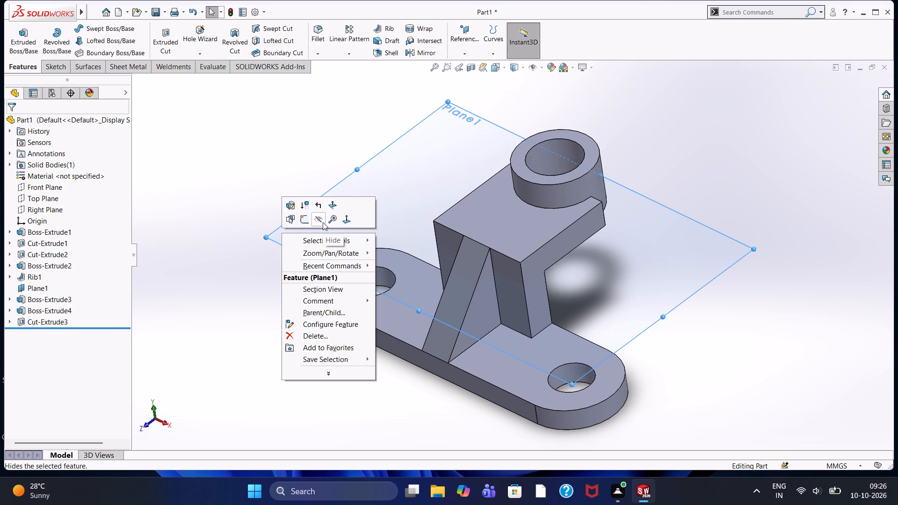
{"action": "left_click", "coordinate": [323, 222]}
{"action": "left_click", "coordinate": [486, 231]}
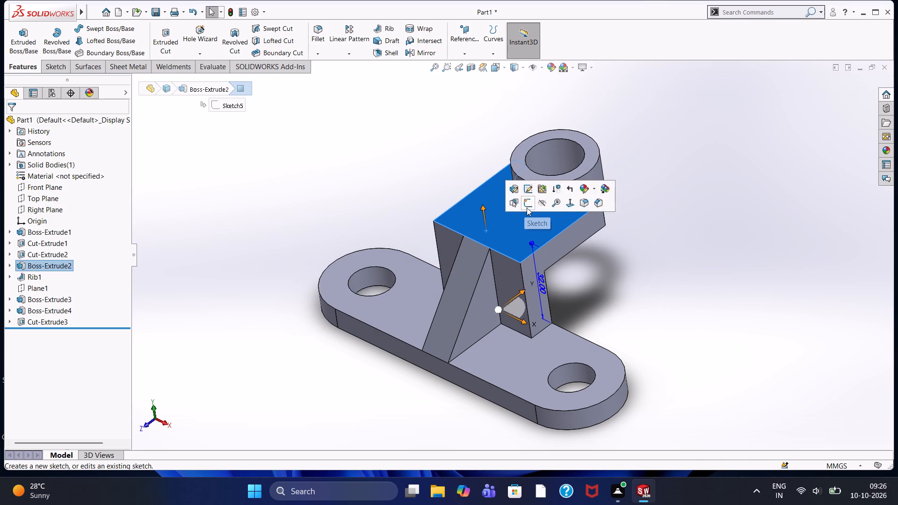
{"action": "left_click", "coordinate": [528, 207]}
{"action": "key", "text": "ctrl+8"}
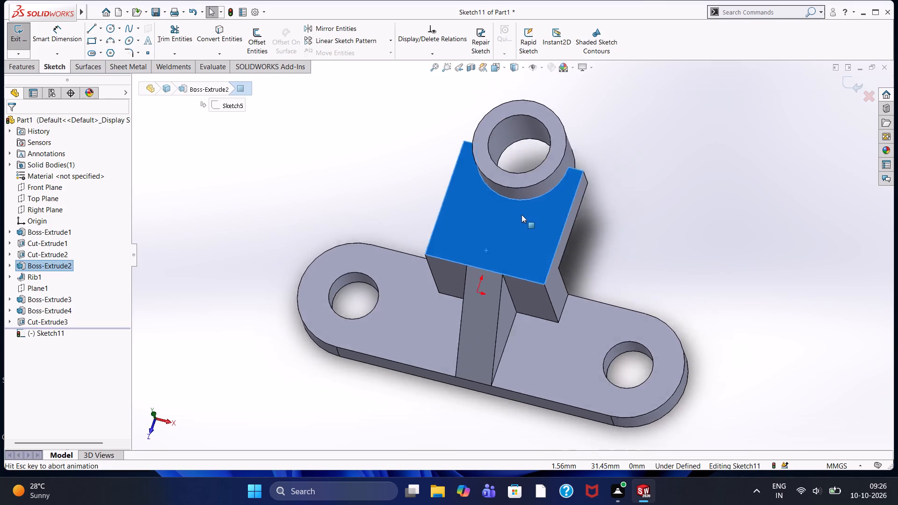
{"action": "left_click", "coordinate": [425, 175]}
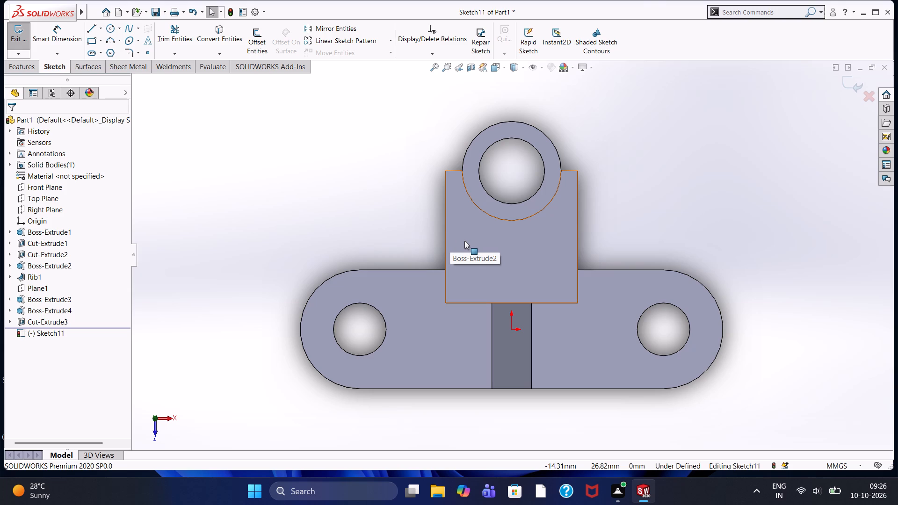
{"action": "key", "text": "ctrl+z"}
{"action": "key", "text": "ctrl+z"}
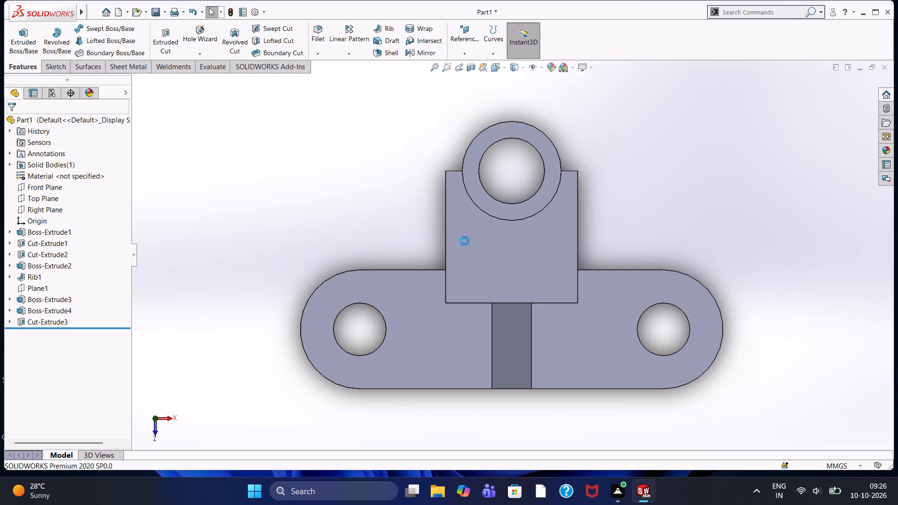
Undo the bore, cylindrical boss and top plate extrusion with their circle sketches, back to the top plate's rectangle sketch.
{"action": "key", "text": "ctrl+z"}
{"action": "key", "text": "ctrl+z"}
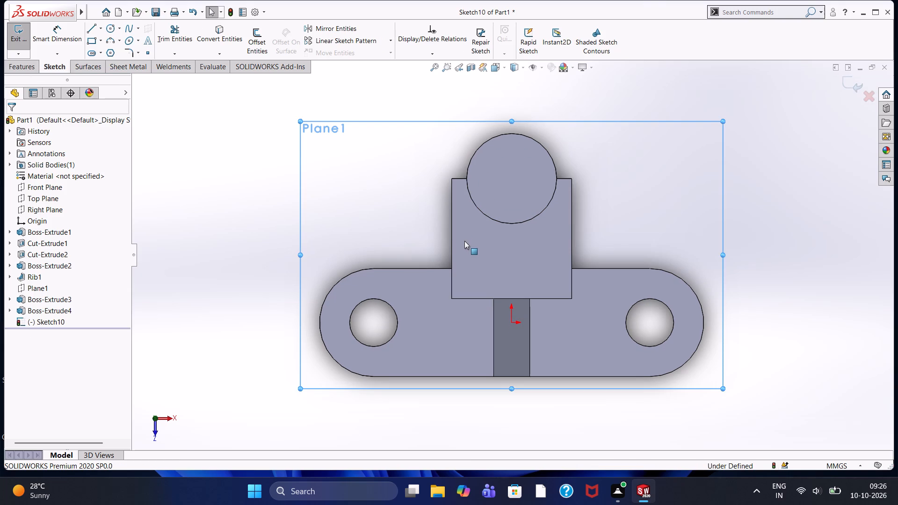
{"action": "key", "text": "ctrl+z"}
{"action": "key", "text": "ctrl+z"}
{"action": "key", "text": "ctrl+z"}
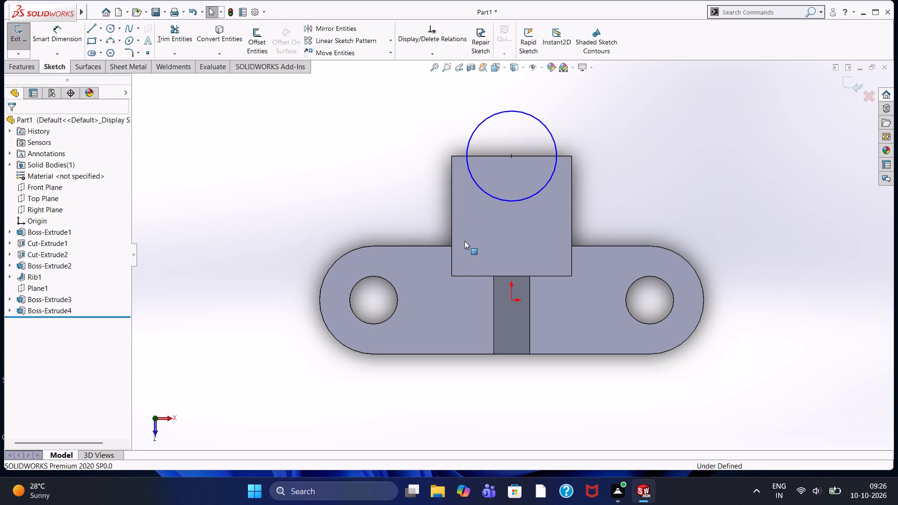
{"action": "key", "text": "ctrl+z"}
{"action": "key", "text": "ctrl+z"}
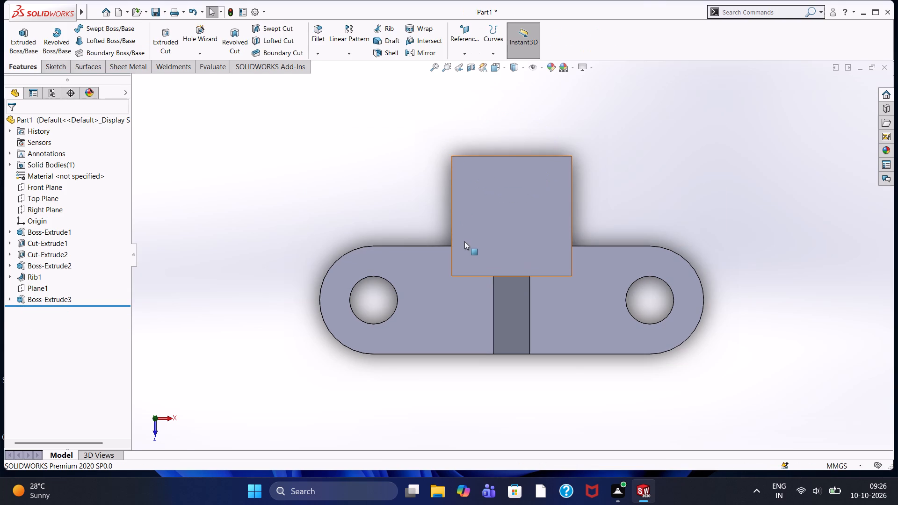
{"action": "key", "text": "ctrl+z"}
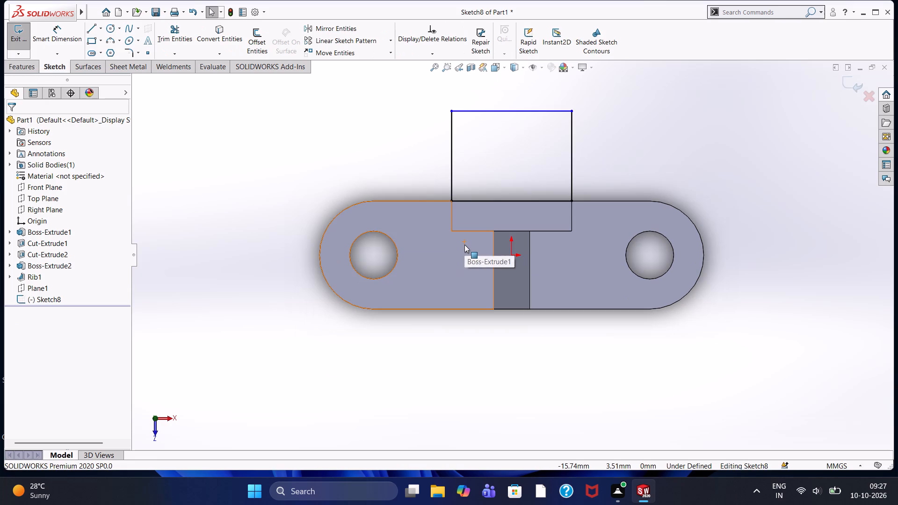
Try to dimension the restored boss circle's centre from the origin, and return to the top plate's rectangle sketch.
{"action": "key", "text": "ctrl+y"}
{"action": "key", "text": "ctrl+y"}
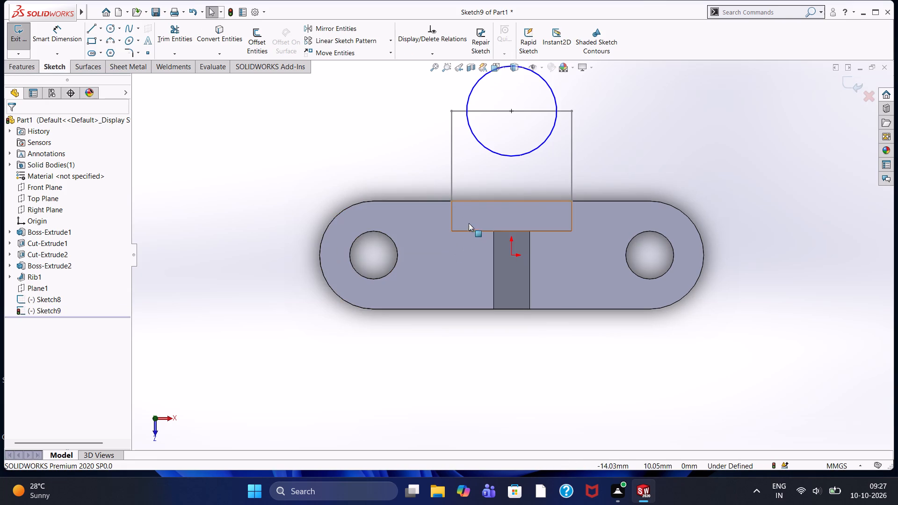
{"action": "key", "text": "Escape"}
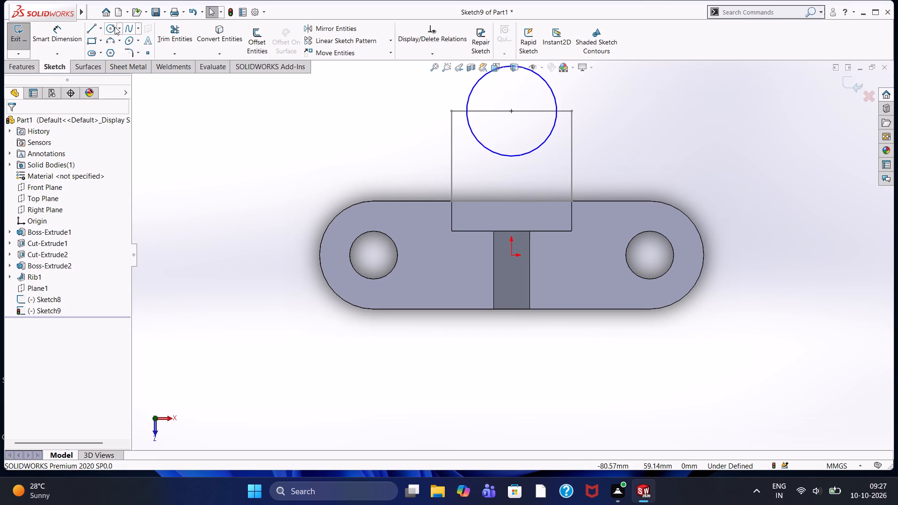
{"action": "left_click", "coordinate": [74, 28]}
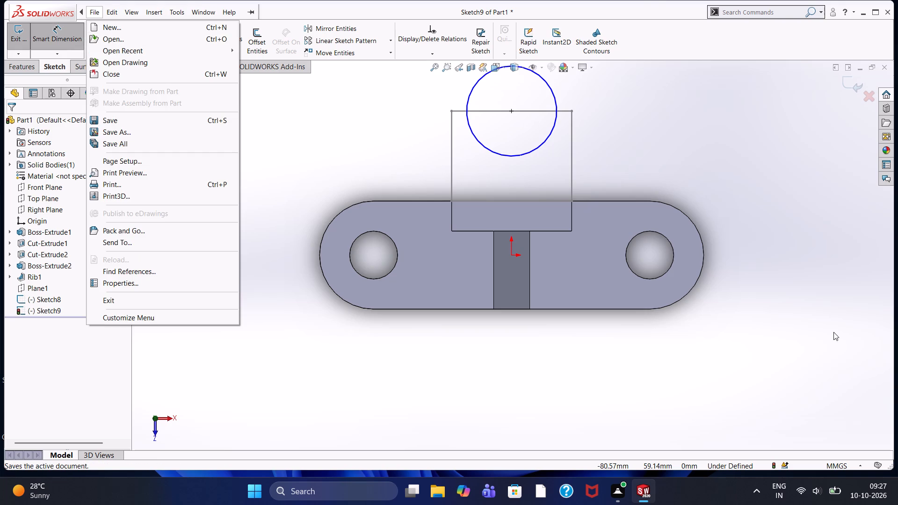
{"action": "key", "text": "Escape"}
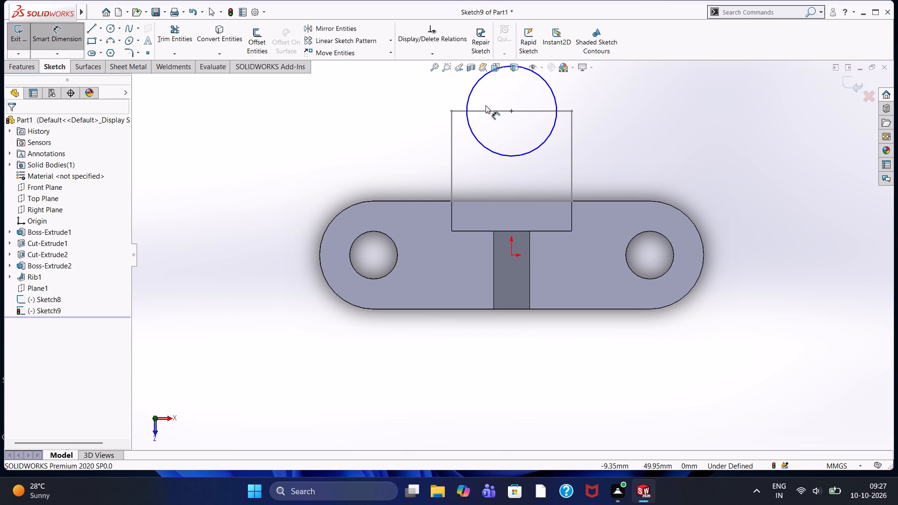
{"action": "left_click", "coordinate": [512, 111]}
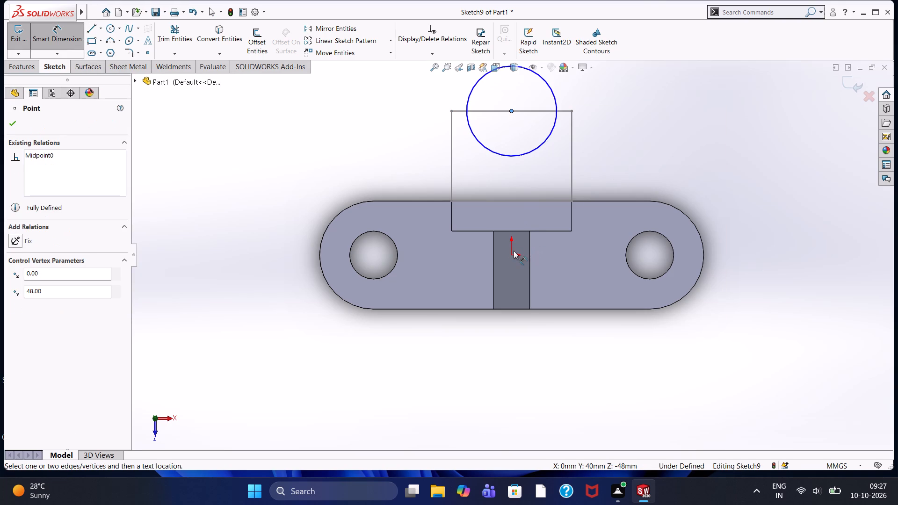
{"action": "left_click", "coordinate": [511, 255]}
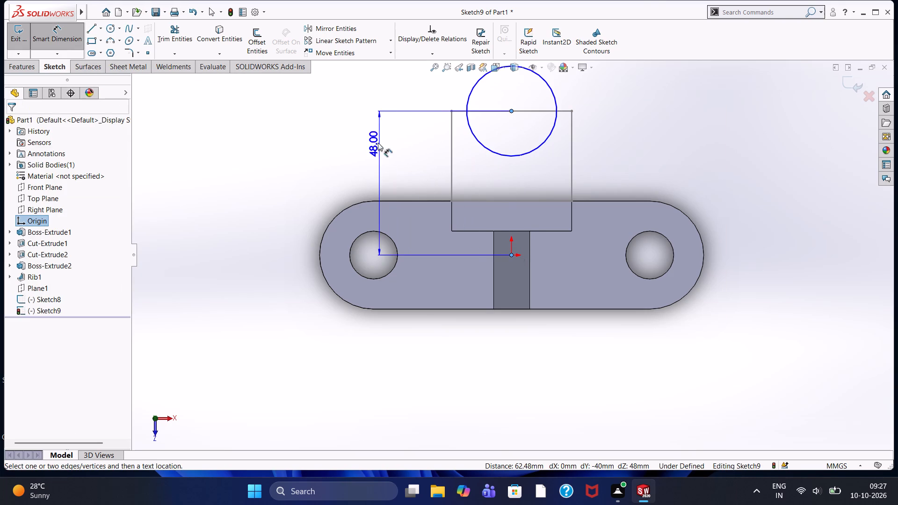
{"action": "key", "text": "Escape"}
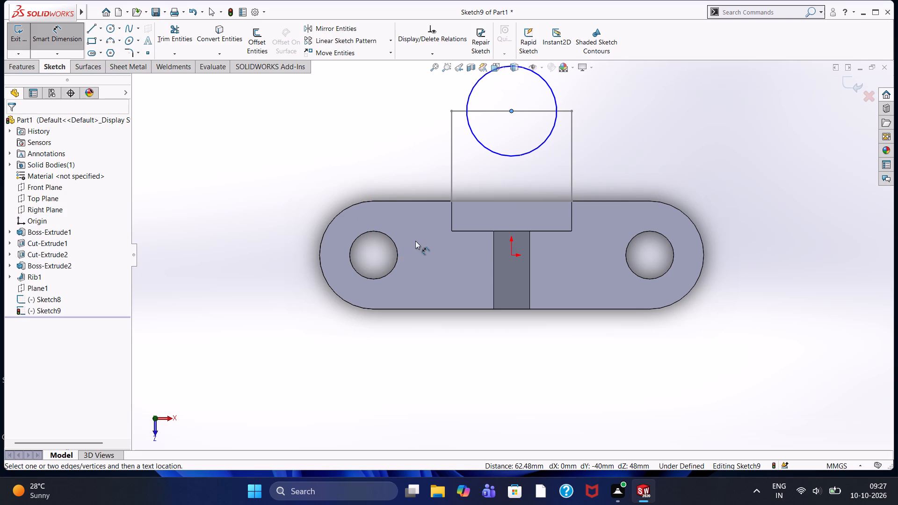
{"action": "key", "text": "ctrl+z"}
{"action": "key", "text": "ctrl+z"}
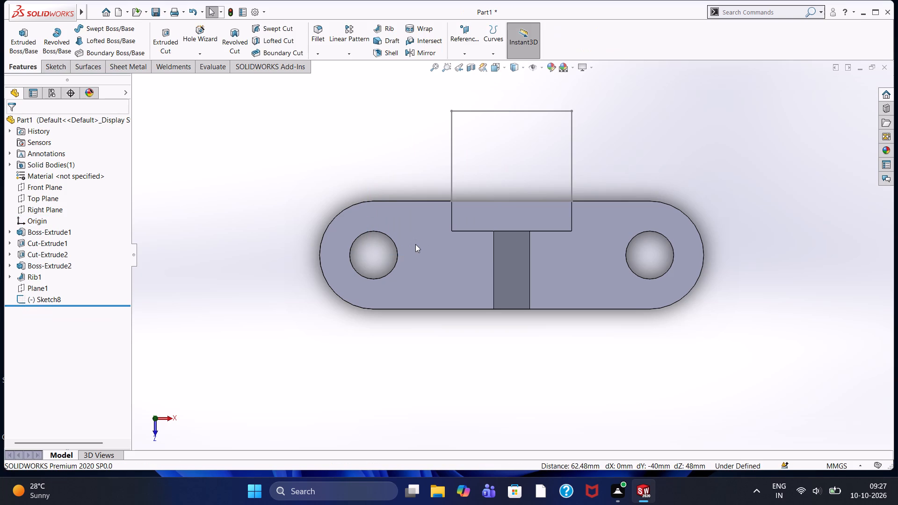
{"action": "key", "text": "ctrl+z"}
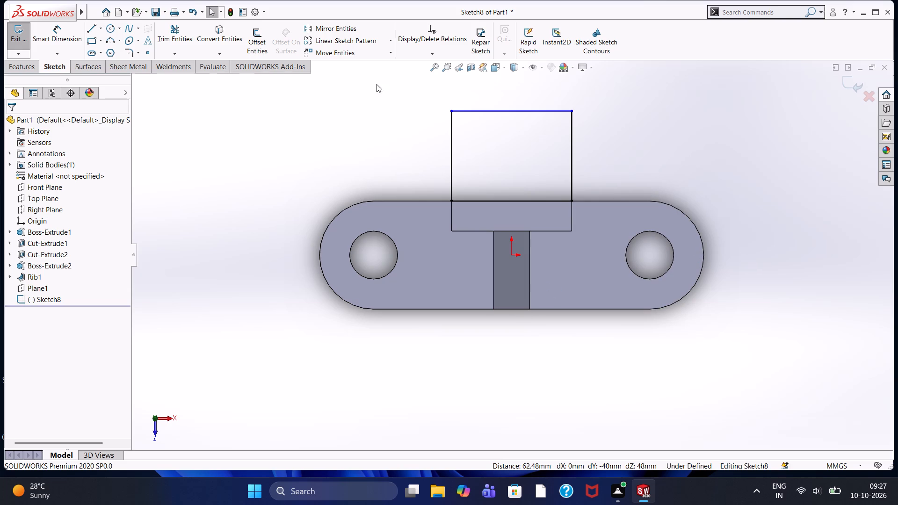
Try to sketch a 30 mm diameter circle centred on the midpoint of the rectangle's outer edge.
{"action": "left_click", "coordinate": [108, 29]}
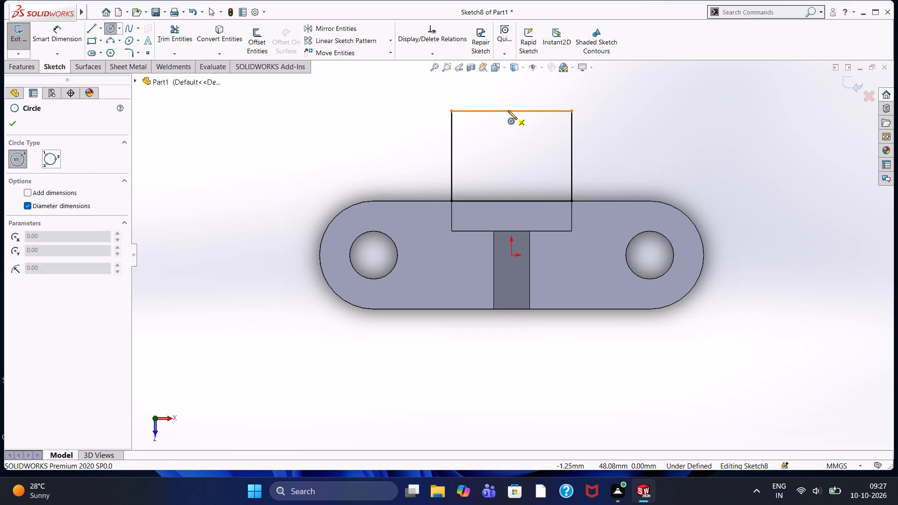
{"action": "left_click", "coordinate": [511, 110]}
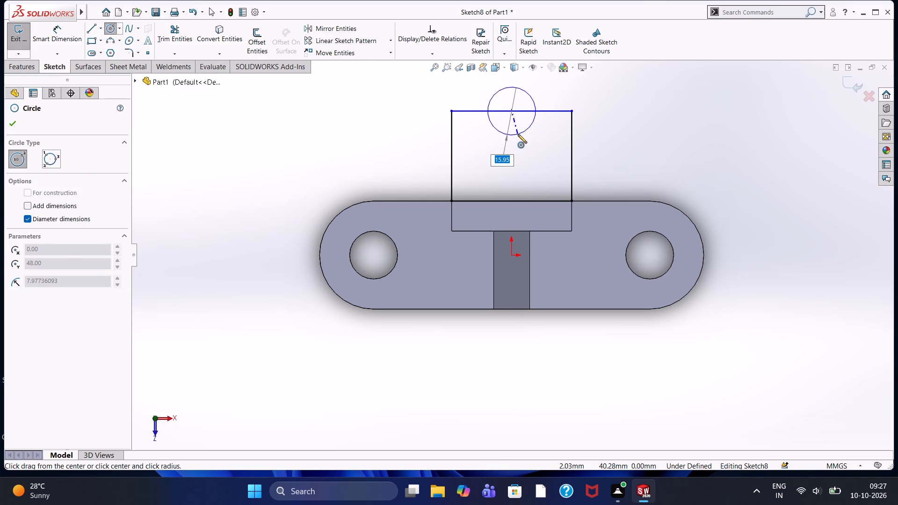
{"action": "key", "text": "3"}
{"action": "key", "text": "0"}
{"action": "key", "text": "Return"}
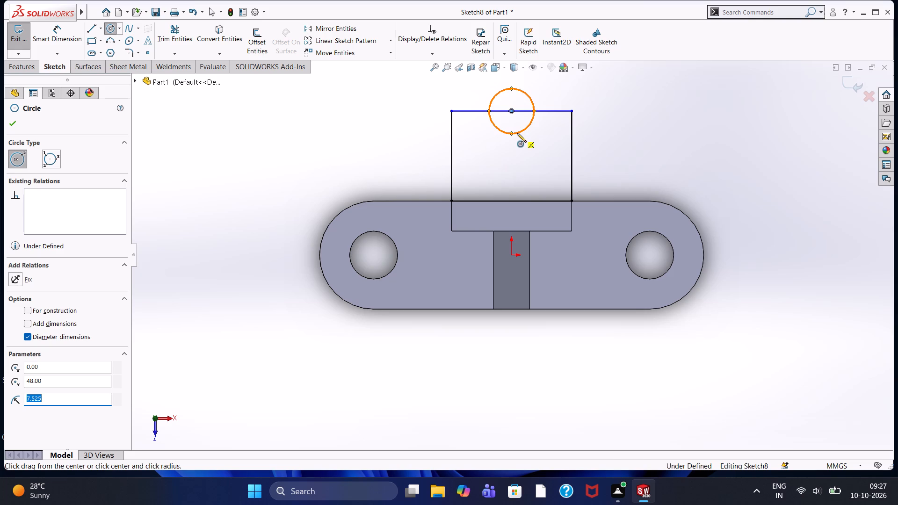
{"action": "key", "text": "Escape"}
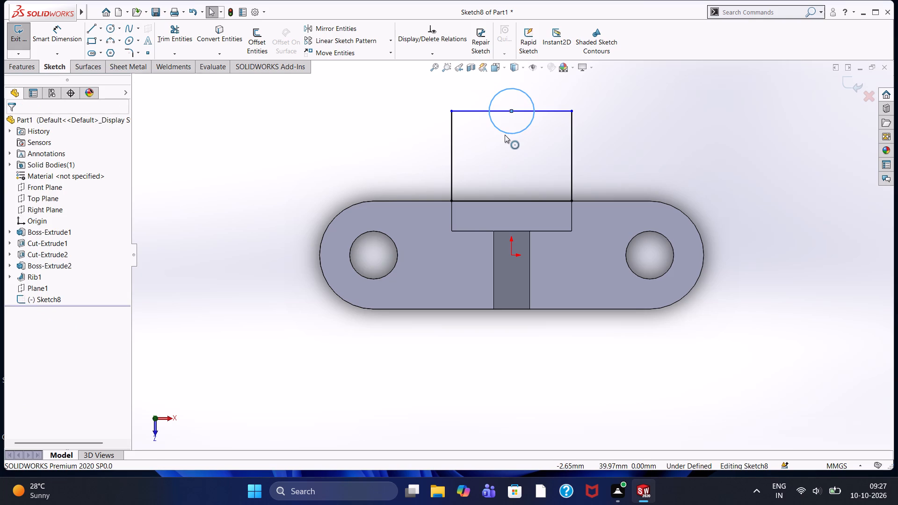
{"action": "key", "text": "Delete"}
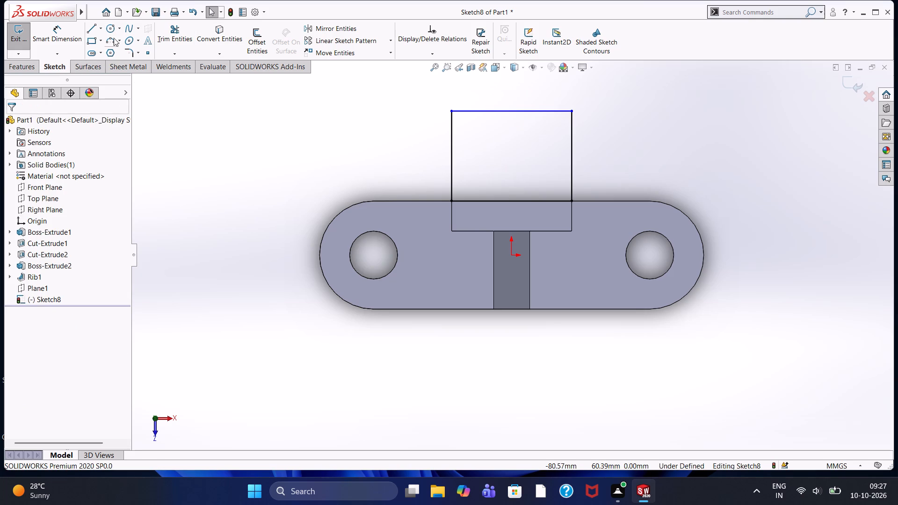
Sketch a 30 mm diameter circle centred on the midpoint of the rectangle's outer edge.
{"action": "left_click", "coordinate": [110, 24]}
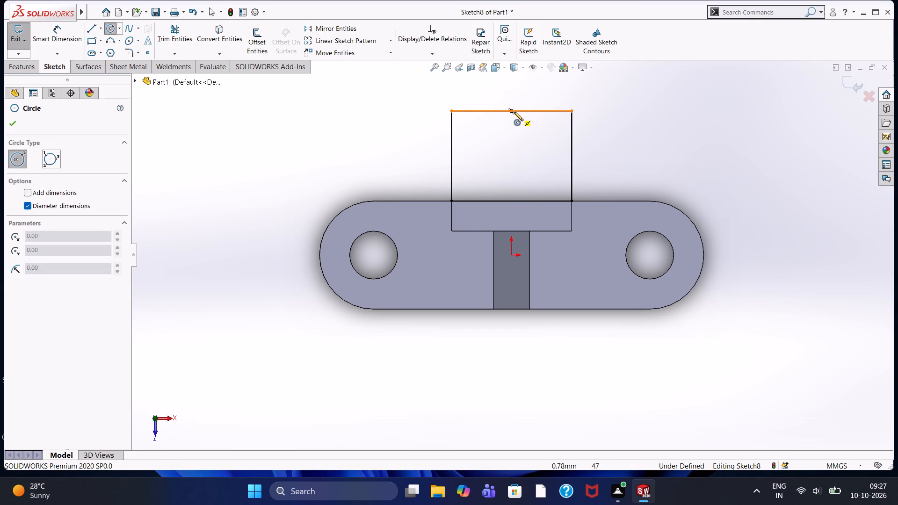
{"action": "left_click", "coordinate": [511, 111]}
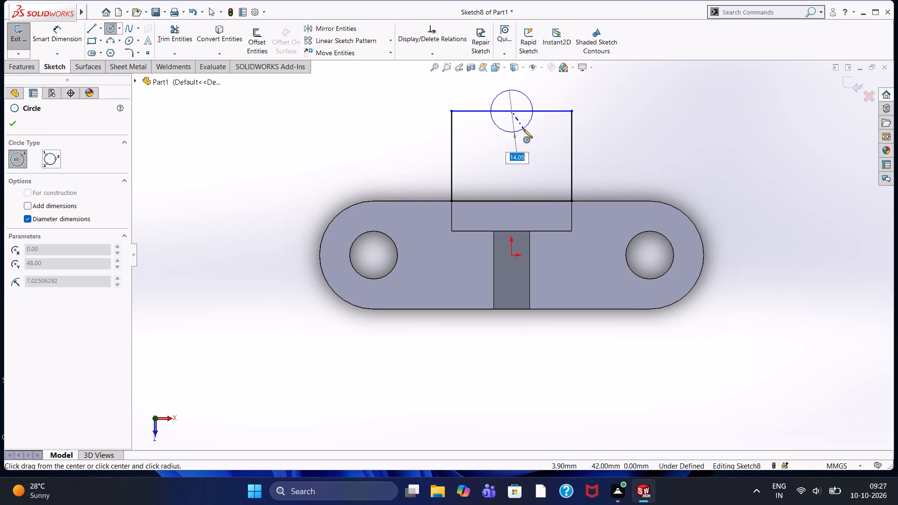
{"action": "type", "text": "30"}
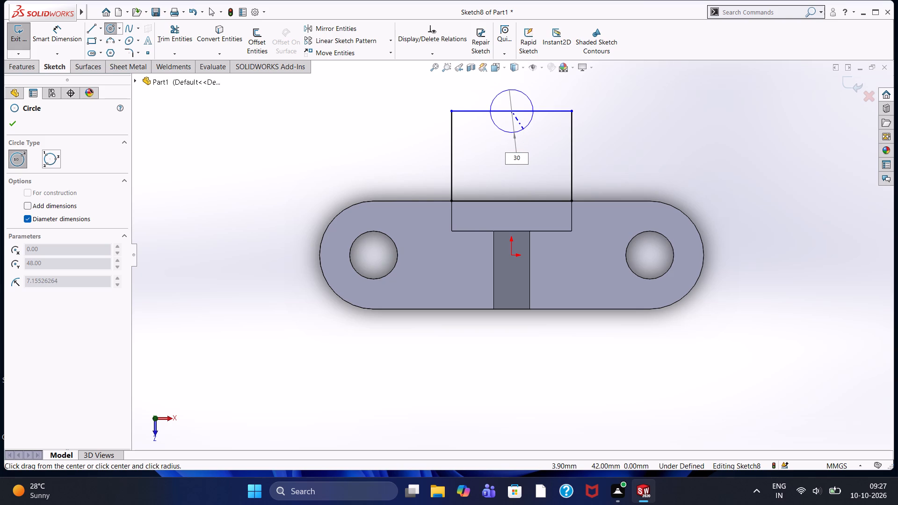
{"action": "key", "text": "Return"}
{"action": "key", "text": "Escape"}
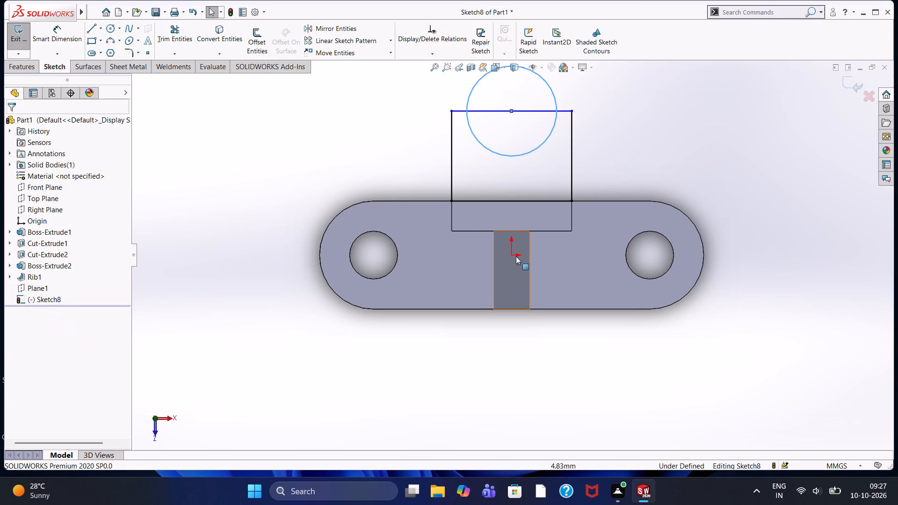
Trim away all of the rectangle's lines, accepting the loss of the midpoint relation, so only the circle is left in the sketch.
{"action": "left_click", "coordinate": [178, 31]}
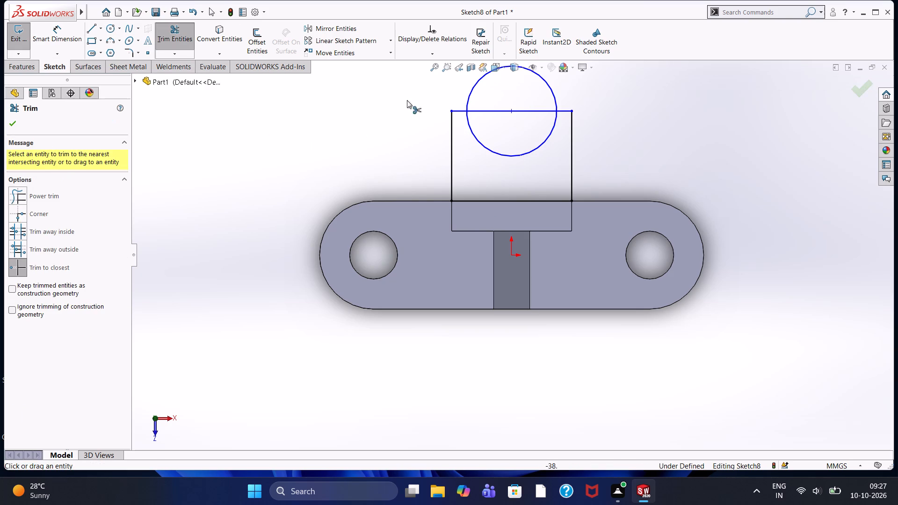
{"action": "left_click", "coordinate": [458, 111]}
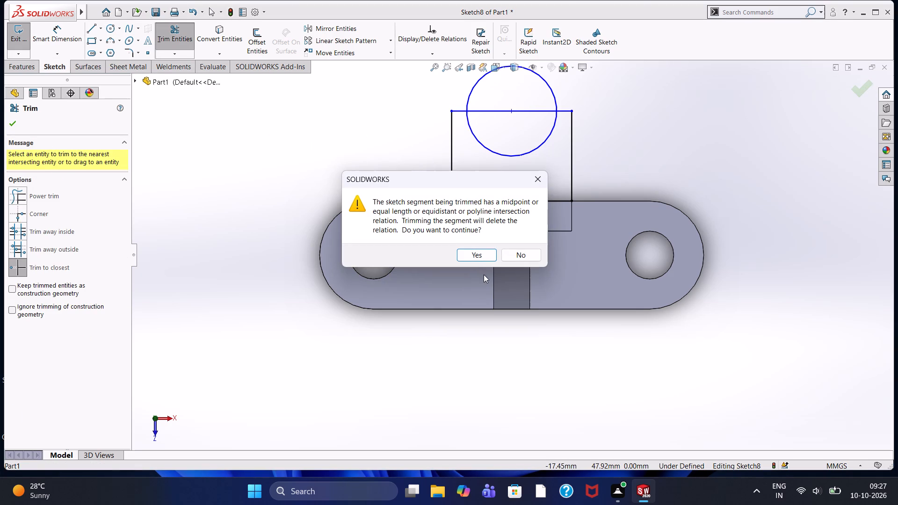
{"action": "left_click", "coordinate": [470, 252]}
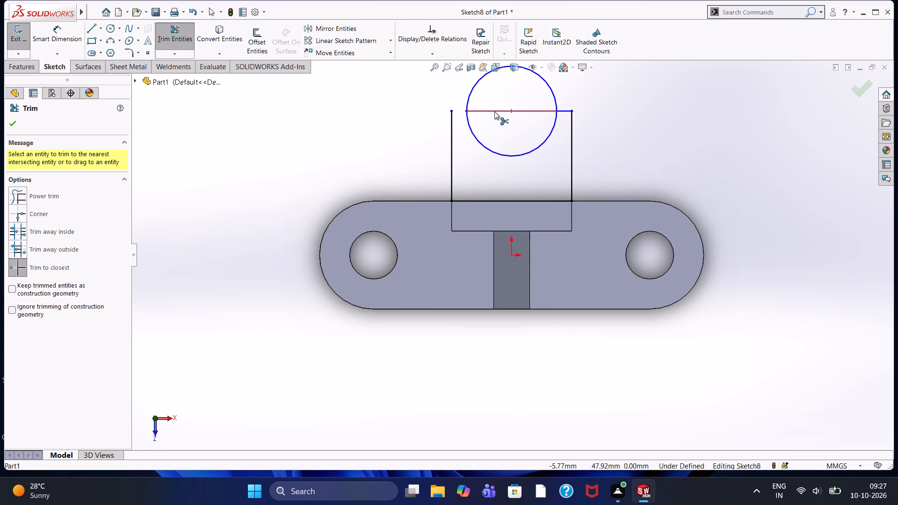
{"action": "left_click", "coordinate": [494, 111]}
{"action": "left_click", "coordinate": [565, 110]}
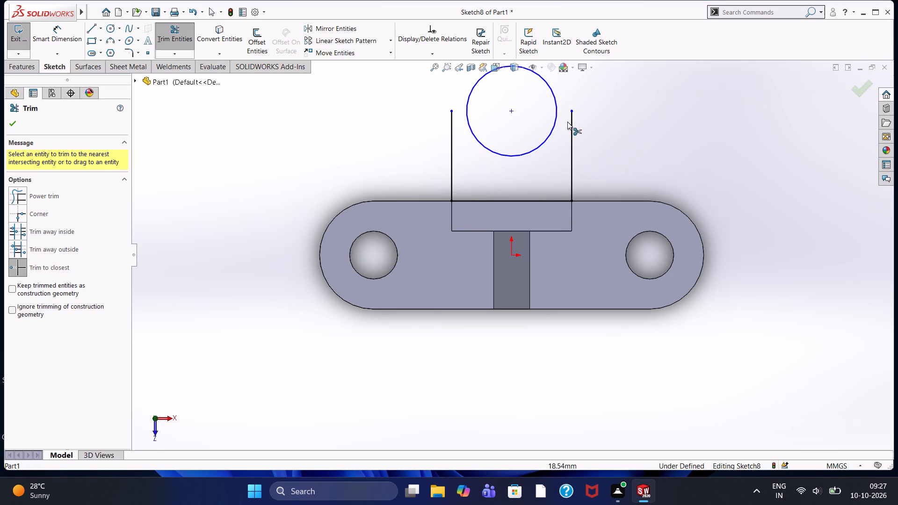
{"action": "left_click", "coordinate": [571, 129]}
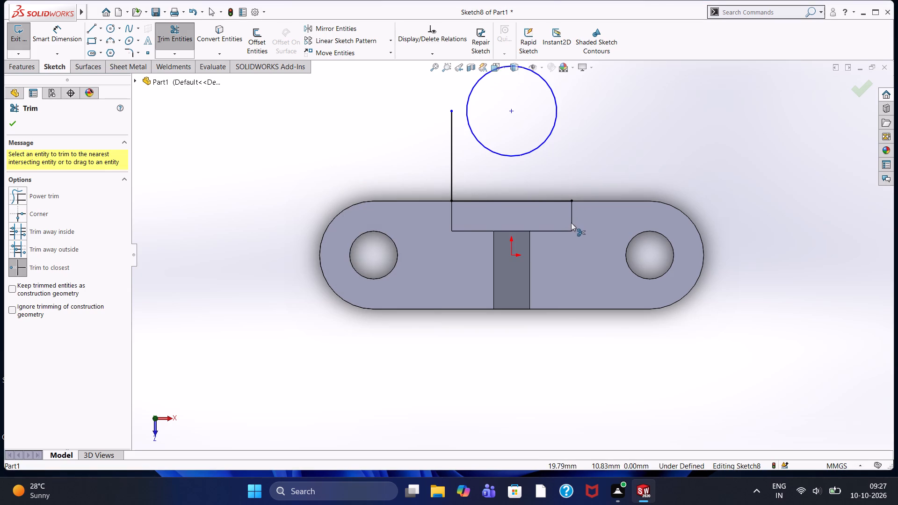
{"action": "left_click", "coordinate": [450, 173]}
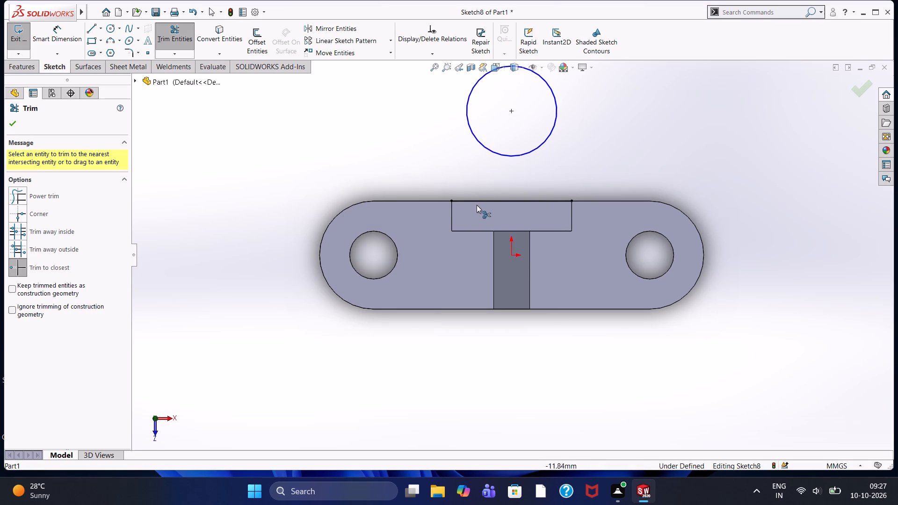
{"action": "left_click", "coordinate": [478, 201]}
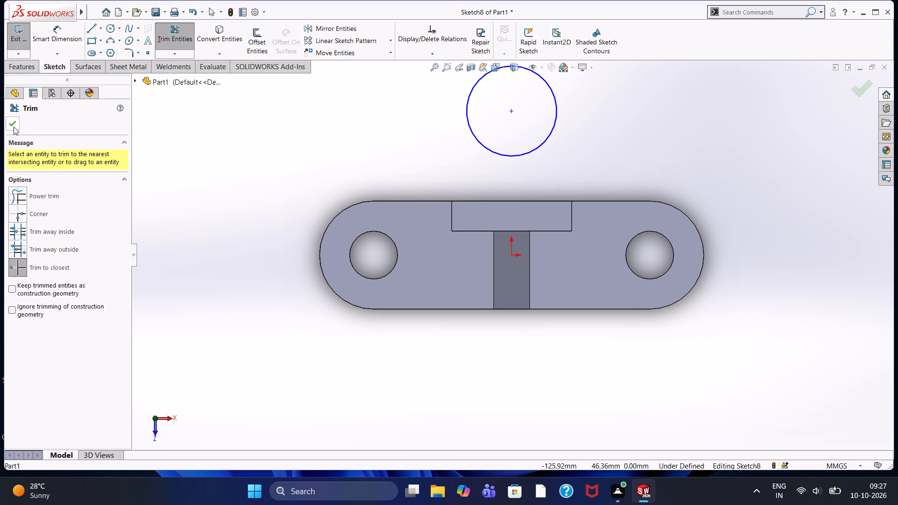
{"action": "left_click", "coordinate": [14, 127]}
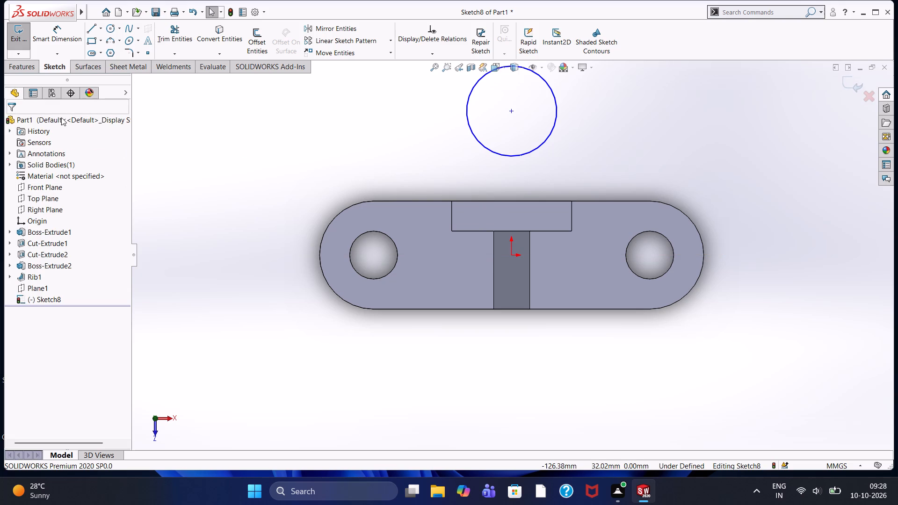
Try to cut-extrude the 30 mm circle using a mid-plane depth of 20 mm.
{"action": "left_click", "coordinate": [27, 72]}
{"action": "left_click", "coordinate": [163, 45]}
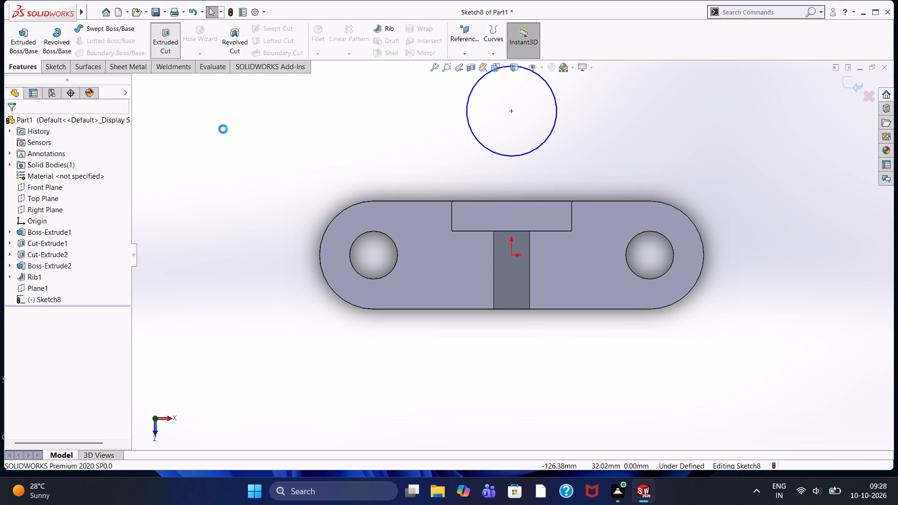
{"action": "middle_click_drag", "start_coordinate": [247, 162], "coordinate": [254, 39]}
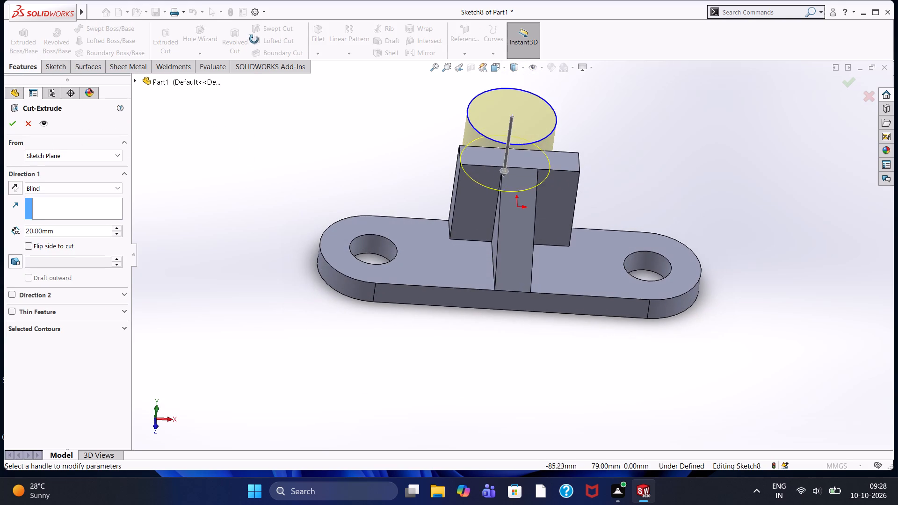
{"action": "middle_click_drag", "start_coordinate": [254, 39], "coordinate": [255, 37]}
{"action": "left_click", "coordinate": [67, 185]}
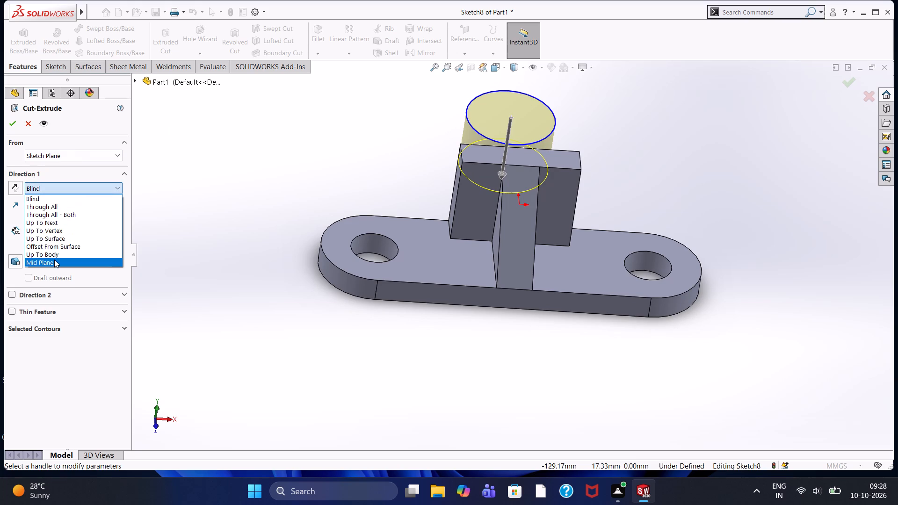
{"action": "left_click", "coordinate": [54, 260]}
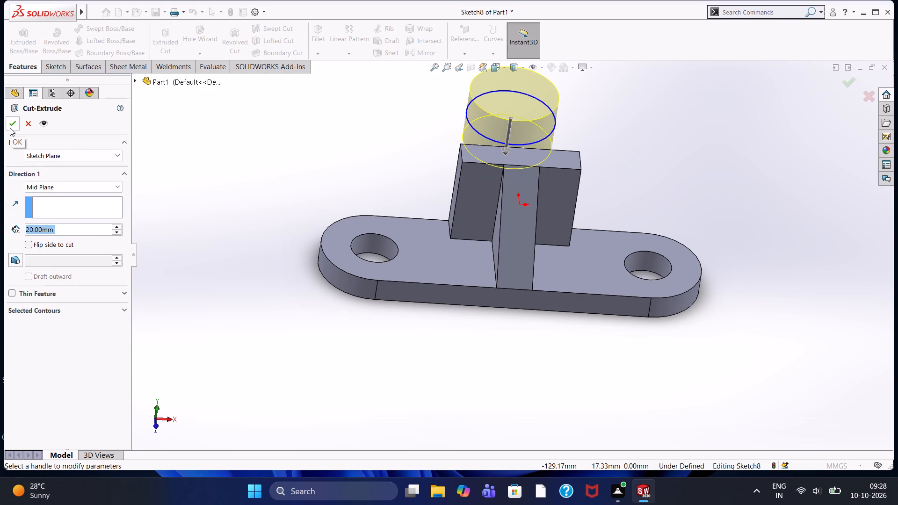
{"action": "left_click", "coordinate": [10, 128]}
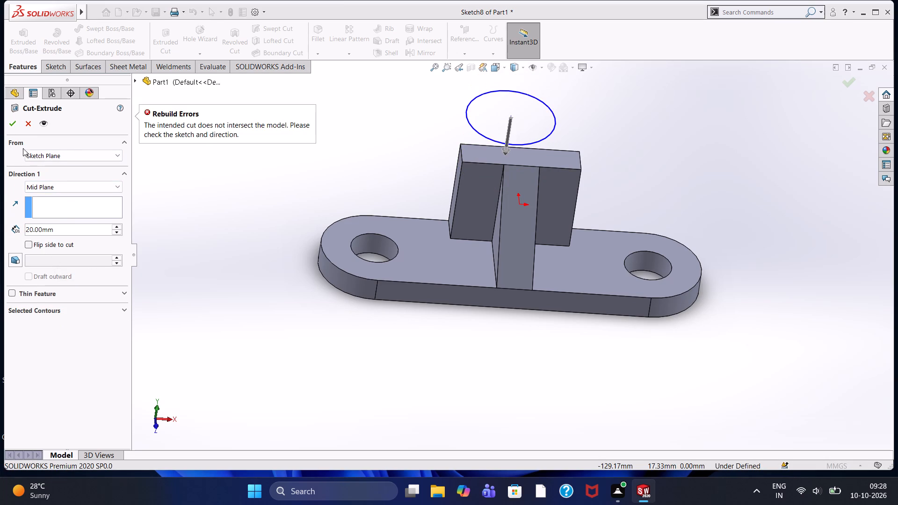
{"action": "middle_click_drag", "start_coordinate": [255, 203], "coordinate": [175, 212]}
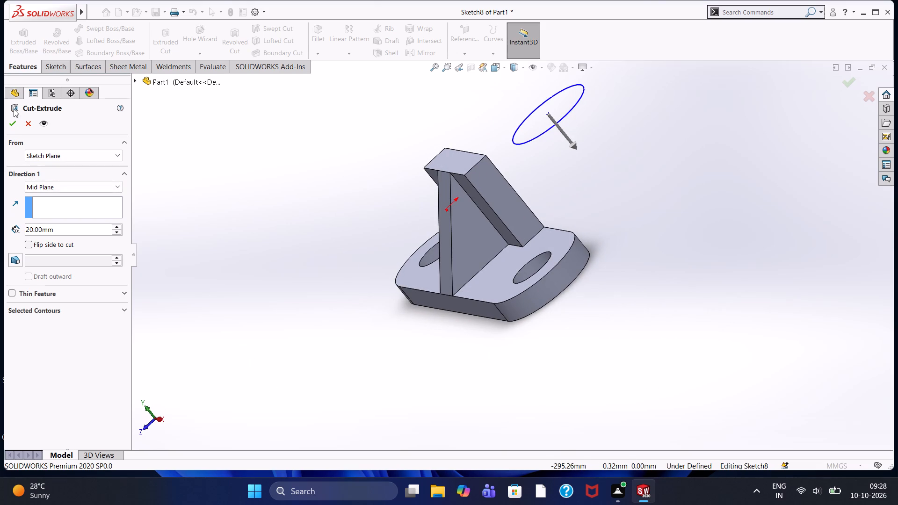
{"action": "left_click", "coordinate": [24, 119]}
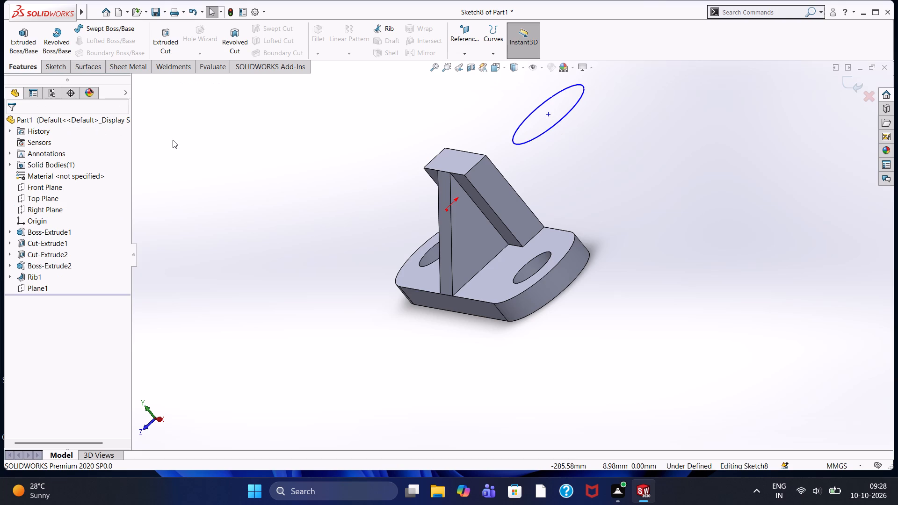
Leave the circle sketch and, on Plane1, sketch a closed trapezoid joining the block's rear top edge to the circle's horizontal diameter, sides about 30.4 mm.
{"action": "key", "text": "ctrl+8"}
{"action": "left_click", "coordinate": [410, 179]}
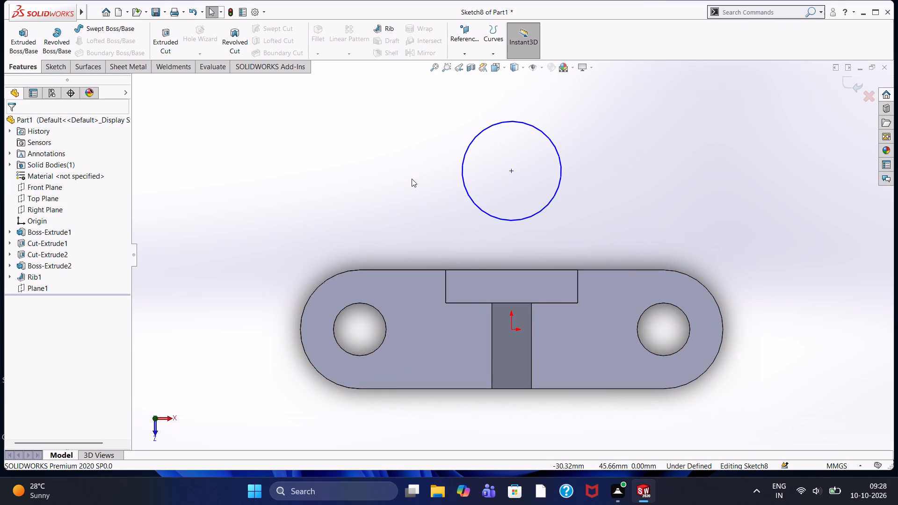
{"action": "left_click", "coordinate": [61, 62]}
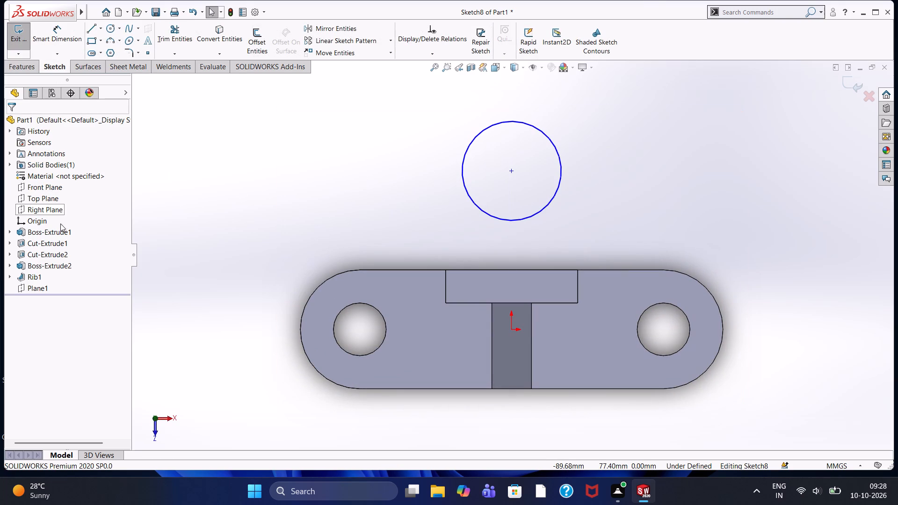
{"action": "left_click", "coordinate": [29, 286]}
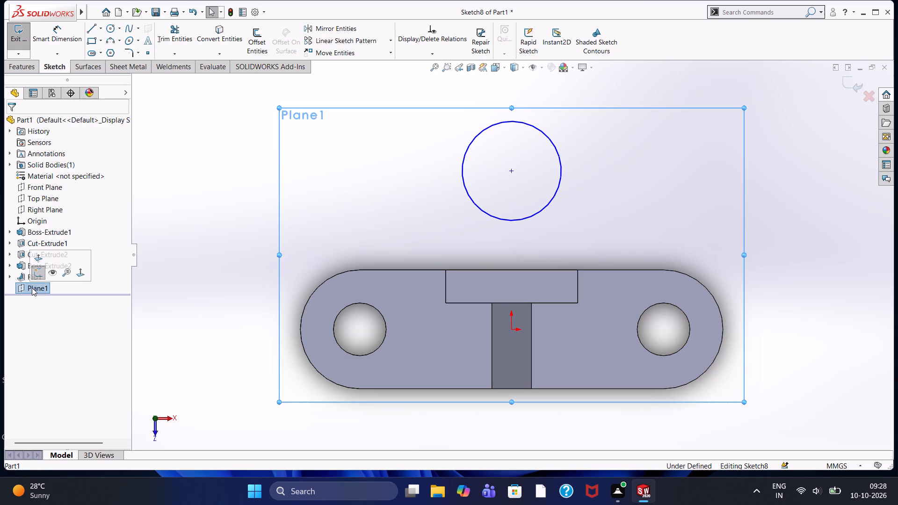
{"action": "left_click", "coordinate": [37, 275]}
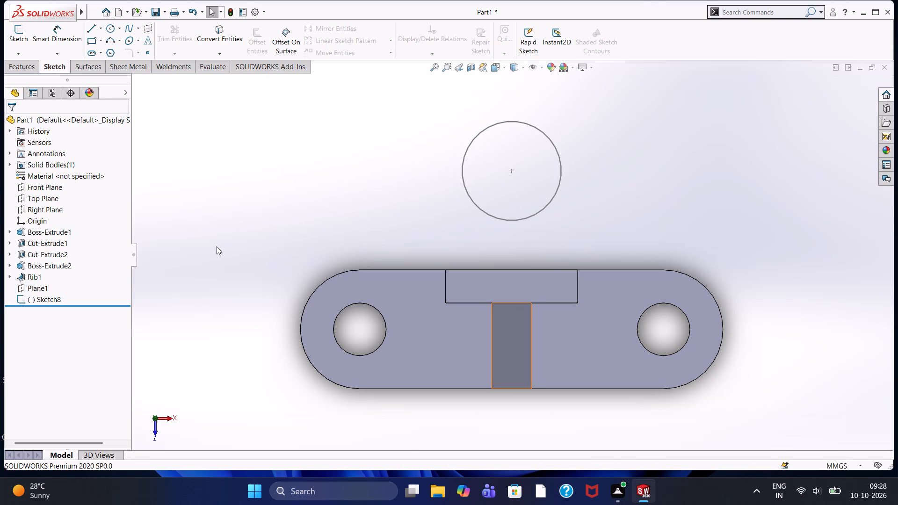
{"action": "left_click", "coordinate": [43, 290]}
{"action": "left_click", "coordinate": [53, 277]}
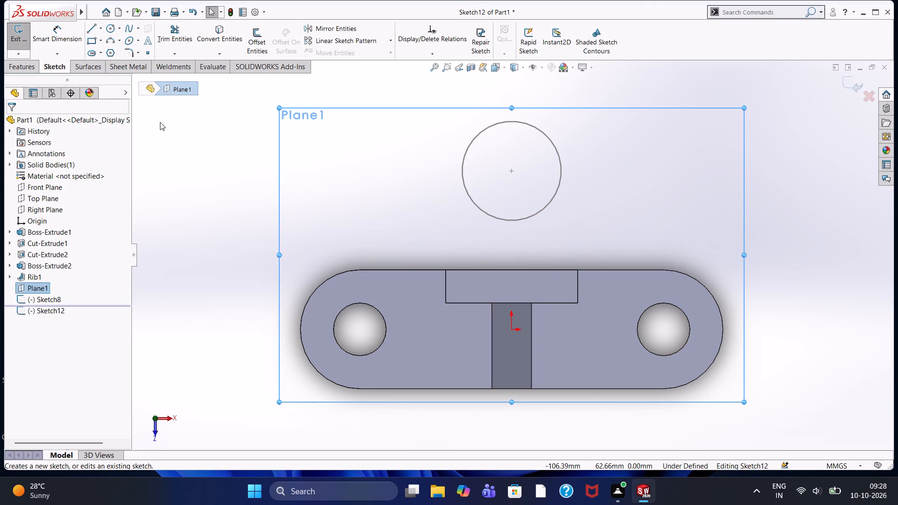
{"action": "left_click", "coordinate": [87, 31]}
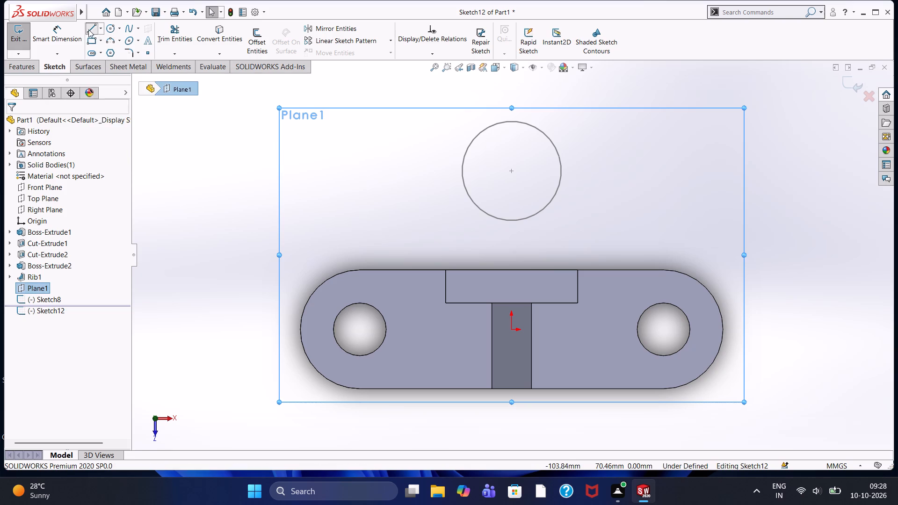
{"action": "left_click", "coordinate": [577, 270]}
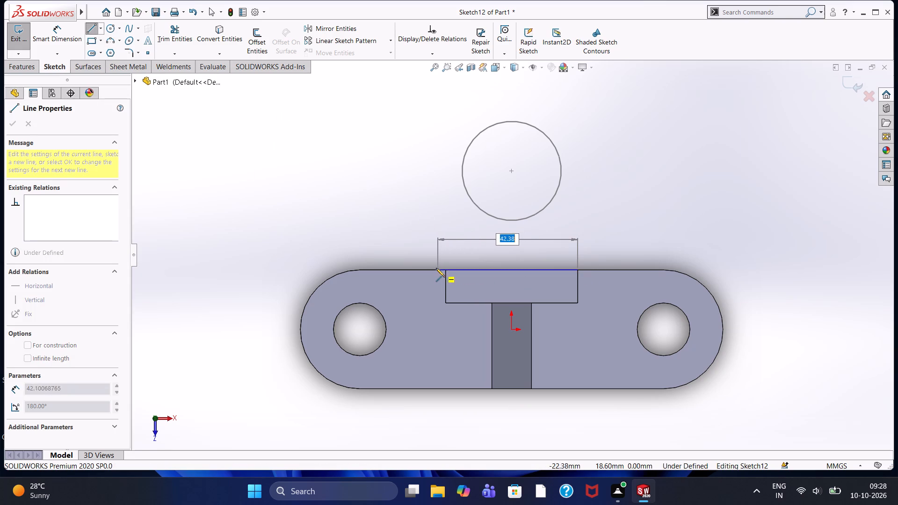
{"action": "left_click", "coordinate": [444, 270]}
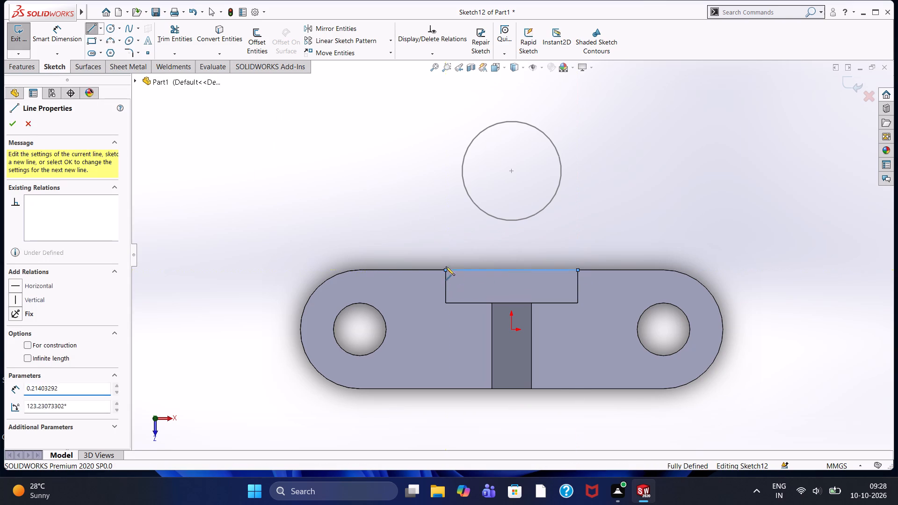
{"action": "left_click", "coordinate": [462, 171]}
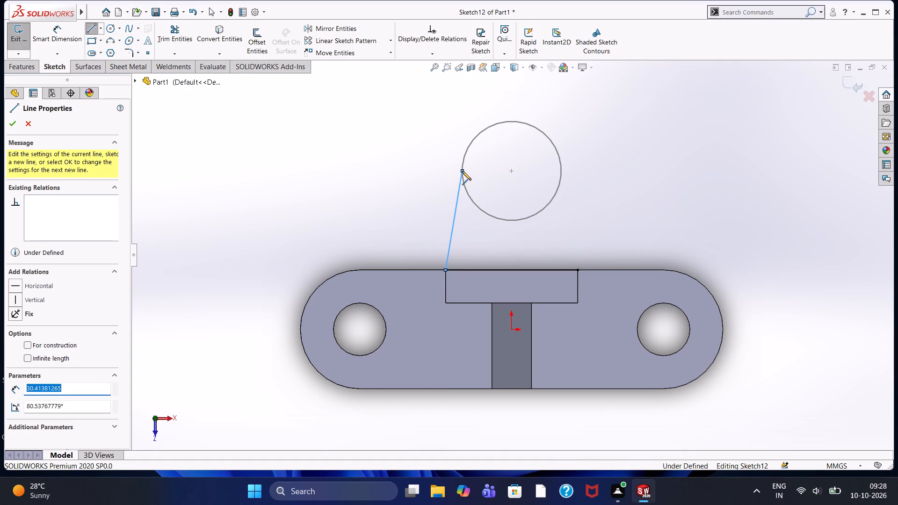
{"action": "left_click", "coordinate": [561, 171]}
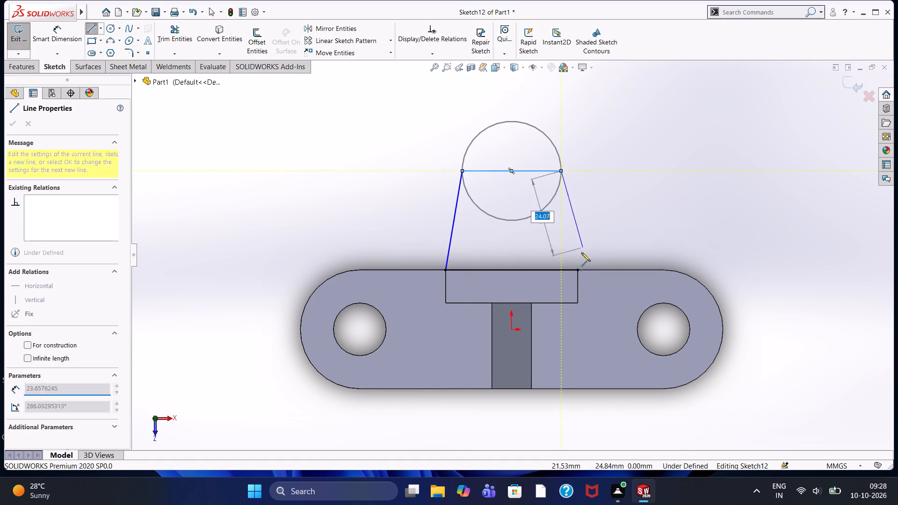
{"action": "left_click", "coordinate": [577, 269]}
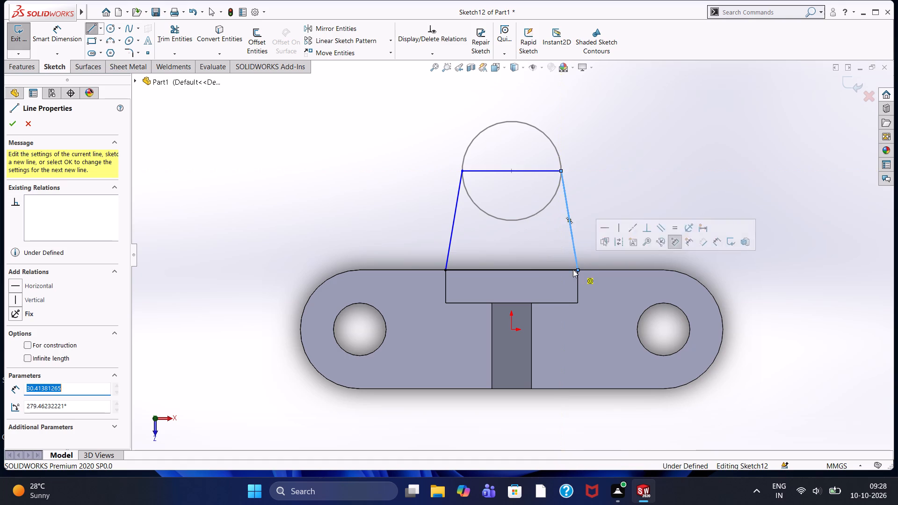
{"action": "right_click", "coordinate": [670, 167]}
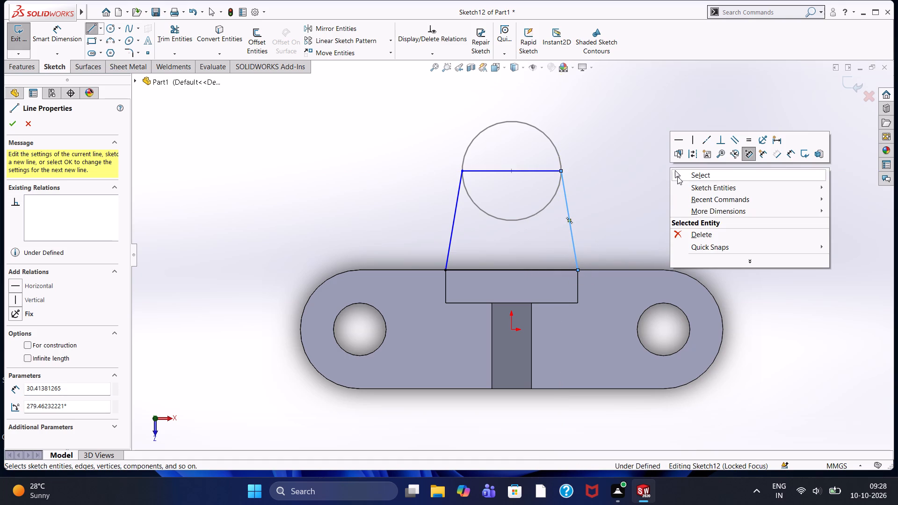
{"action": "left_click", "coordinate": [678, 173]}
{"action": "key", "text": "Escape"}
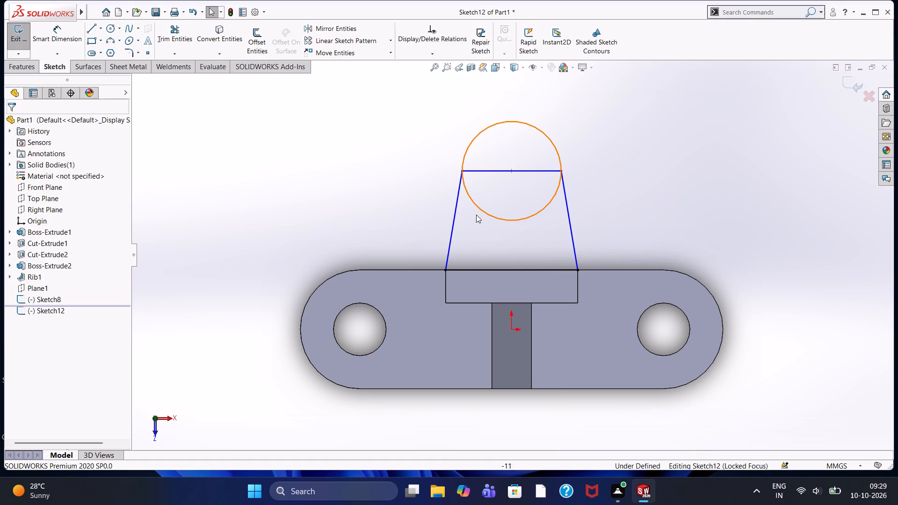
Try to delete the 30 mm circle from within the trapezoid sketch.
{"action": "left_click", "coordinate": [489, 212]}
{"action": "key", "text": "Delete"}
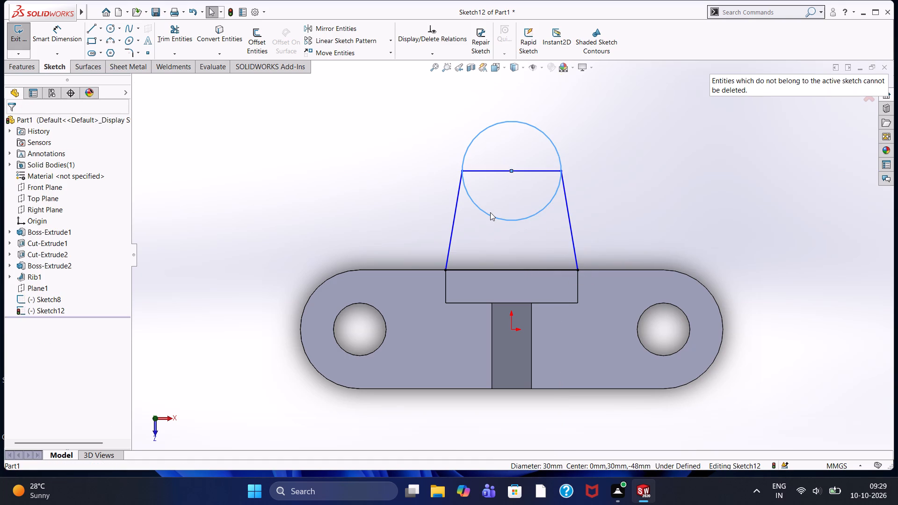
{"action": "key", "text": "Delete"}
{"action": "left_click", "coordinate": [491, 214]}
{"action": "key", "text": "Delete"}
Extrude the trapezoid as a blind boss 10 mm upward, merged with the block, to form the tapered top plate.
{"action": "middle_click_drag", "start_coordinate": [407, 188], "coordinate": [460, 46]}
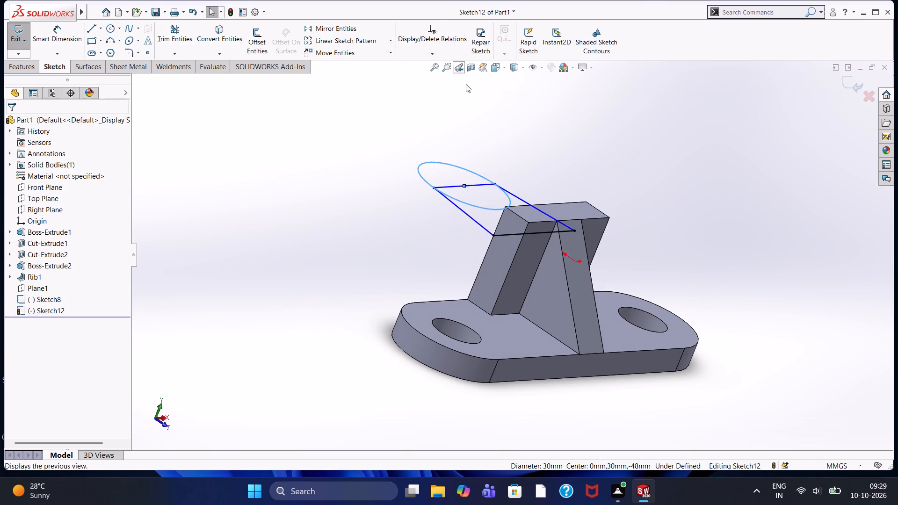
{"action": "scroll", "coordinate": [464, 152], "scroll_direction": "up", "scroll_amount": 1}
{"action": "left_click", "coordinate": [369, 233]}
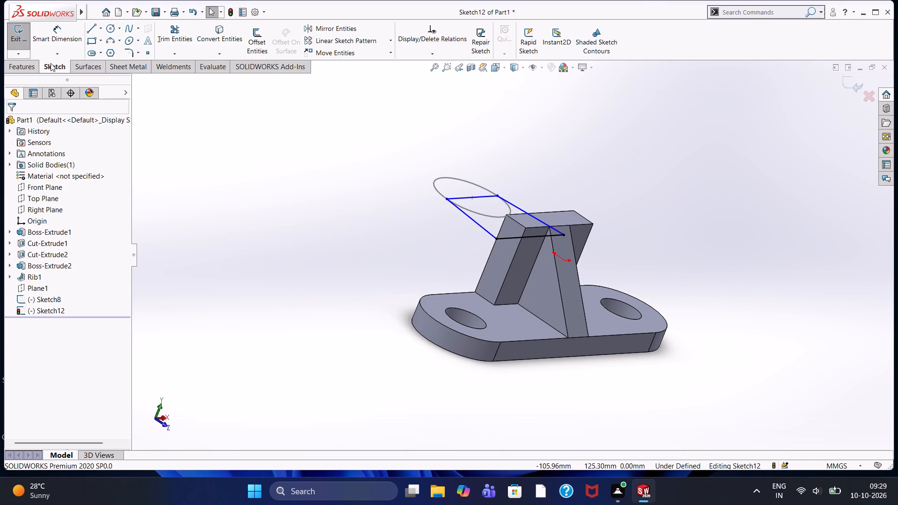
{"action": "left_click", "coordinate": [25, 59]}
{"action": "left_click", "coordinate": [25, 76]}
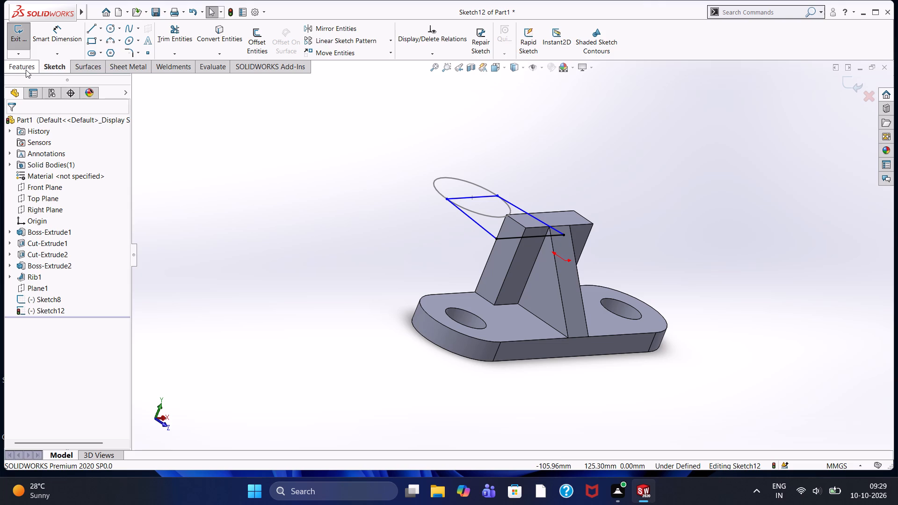
{"action": "left_click", "coordinate": [26, 70]}
{"action": "left_click", "coordinate": [25, 48]}
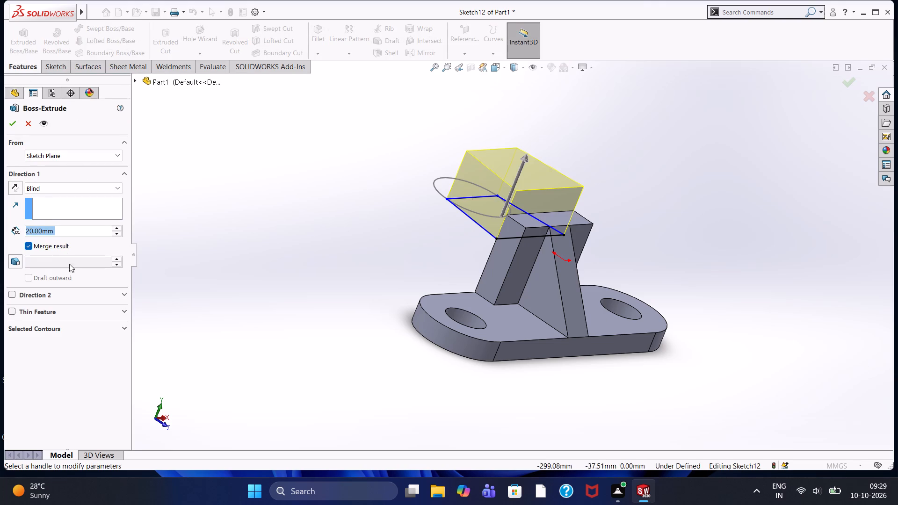
{"action": "left_click", "coordinate": [68, 189]}
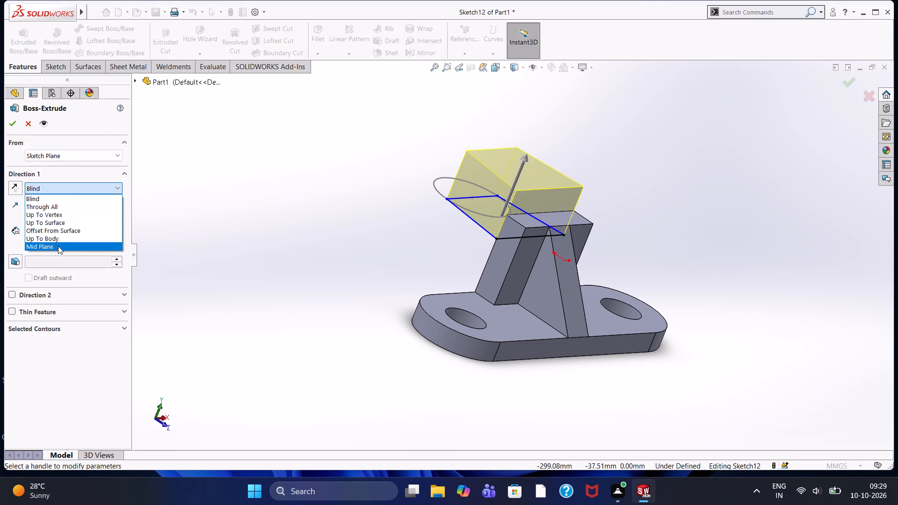
{"action": "left_click", "coordinate": [58, 248]}
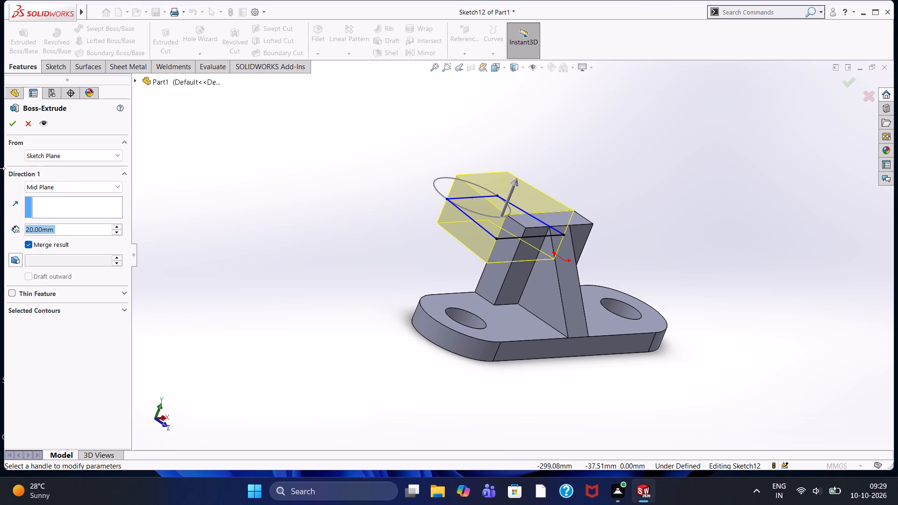
{"action": "left_click", "coordinate": [118, 232]}
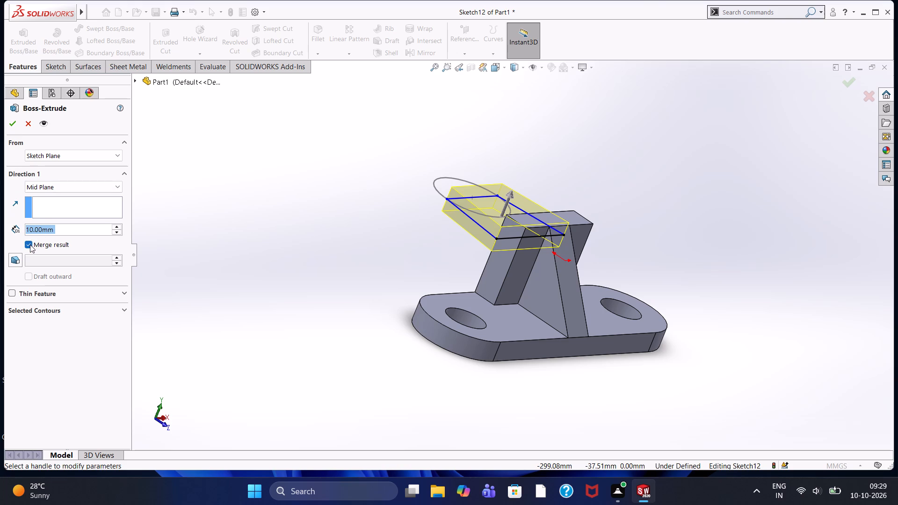
{"action": "left_click", "coordinate": [53, 185]}
{"action": "left_click", "coordinate": [53, 195]}
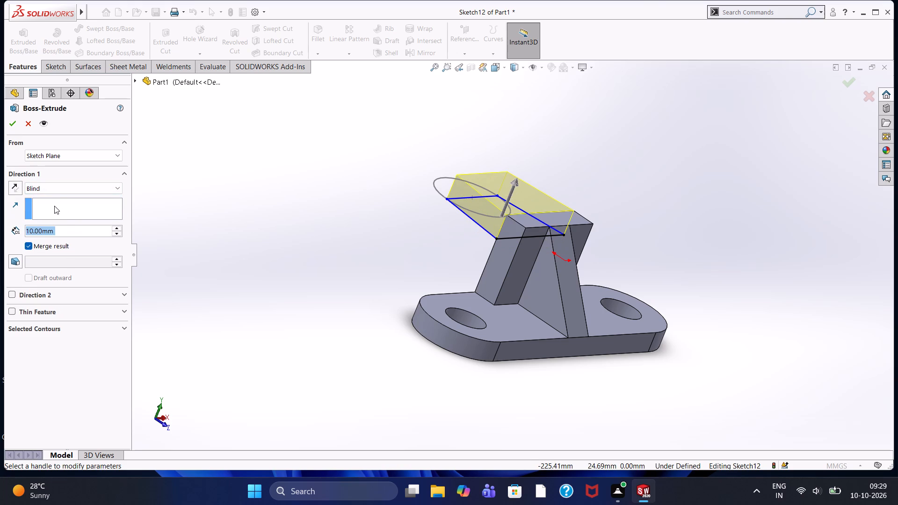
{"action": "left_click", "coordinate": [12, 124]}
{"action": "left_click", "coordinate": [283, 223]}
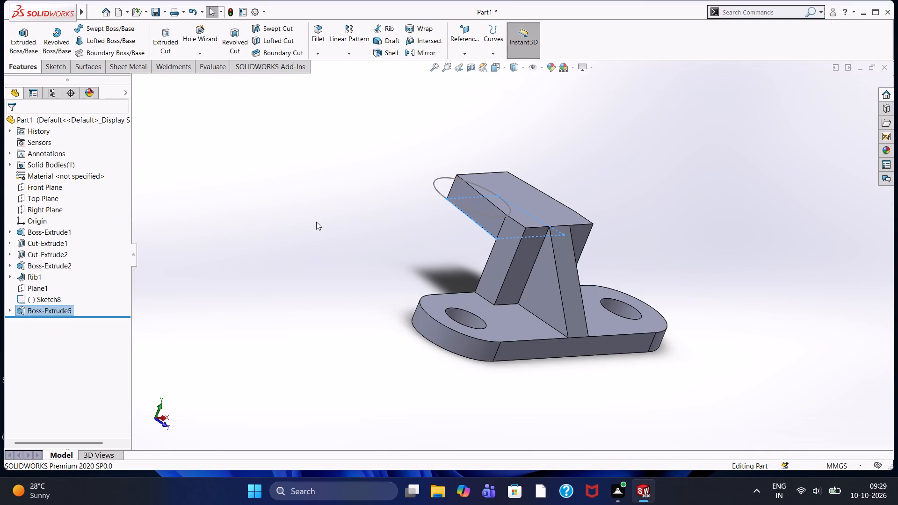
Open a sketch on the upper face of the block and tapered plate, and hide the earlier 30 mm circle sketch.
{"action": "scroll", "coordinate": [316, 222], "scroll_direction": "up", "scroll_amount": 1}
{"action": "middle_click_drag", "start_coordinate": [316, 222], "coordinate": [336, 254]}
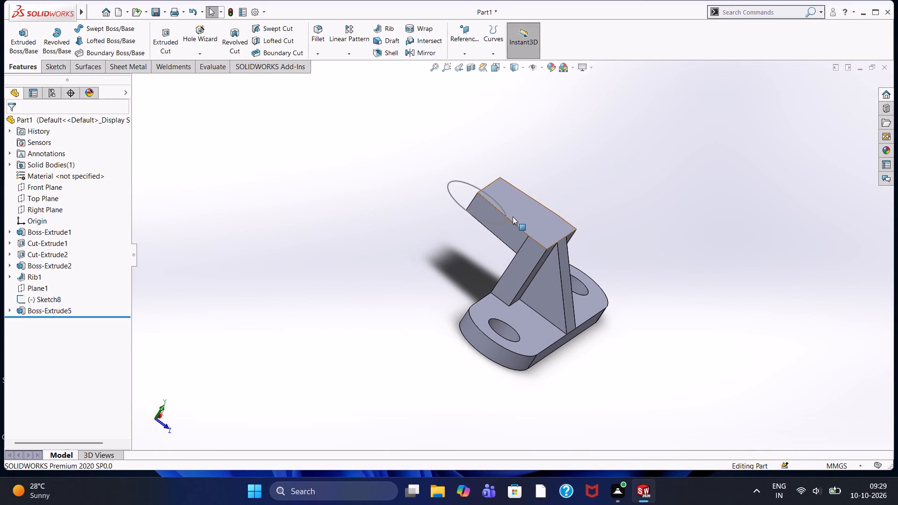
{"action": "left_click", "coordinate": [519, 209]}
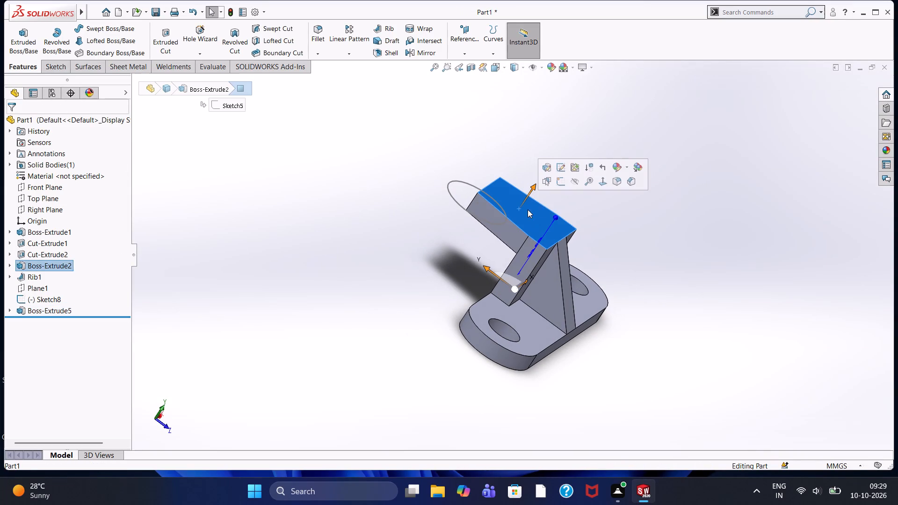
{"action": "left_click", "coordinate": [560, 184]}
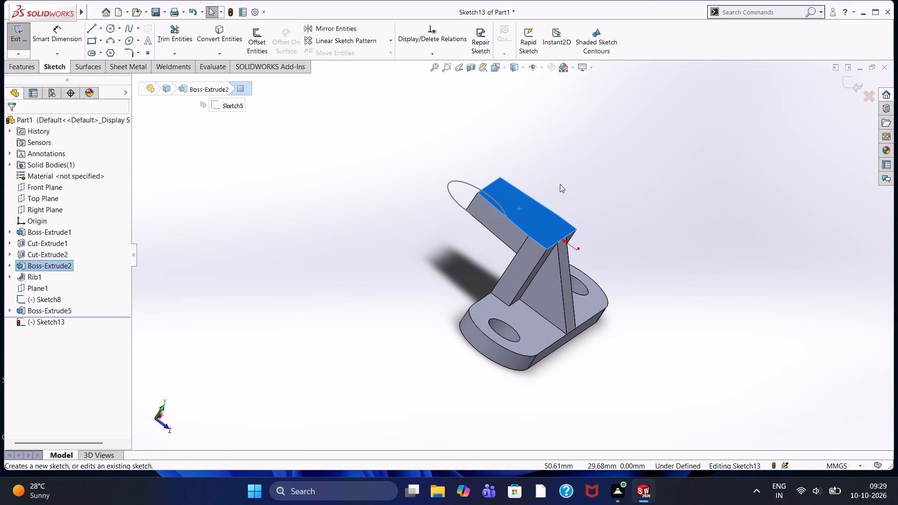
{"action": "key", "text": "ctrl+8"}
{"action": "left_click", "coordinate": [409, 132]}
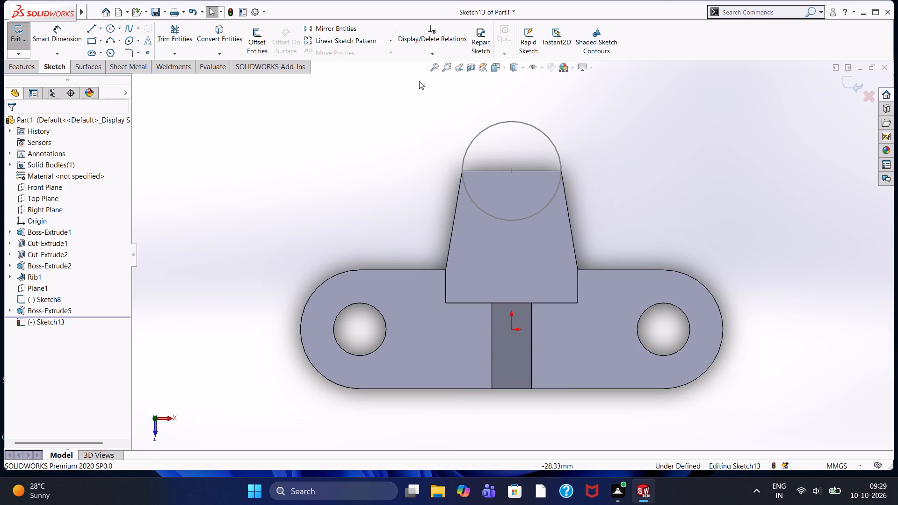
{"action": "left_click", "coordinate": [487, 126]}
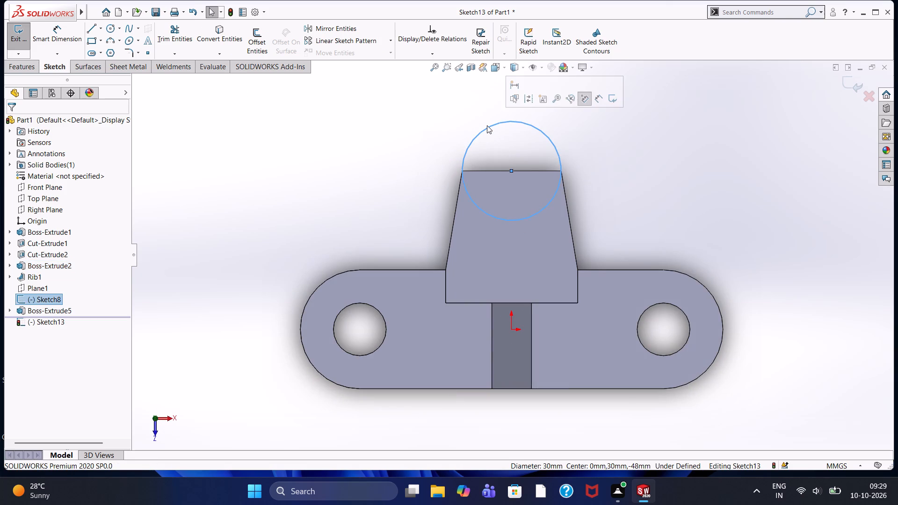
{"action": "left_click", "coordinate": [11, 67]}
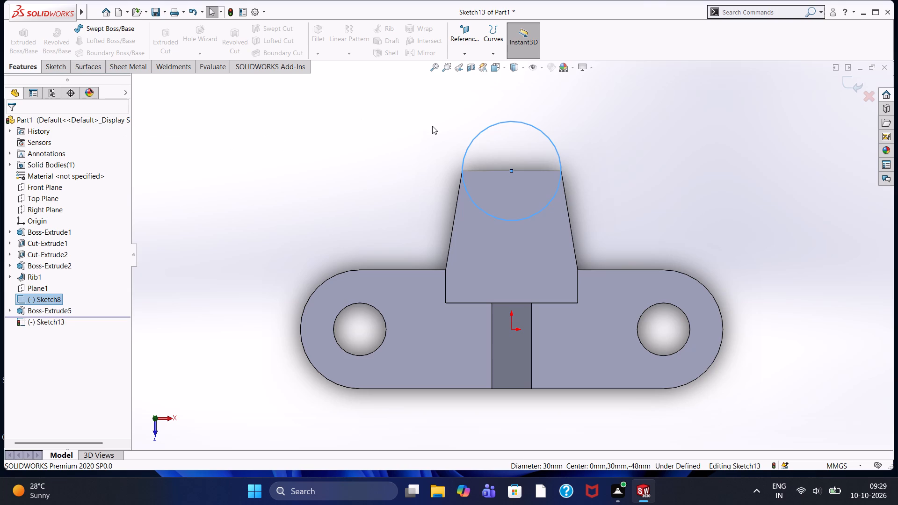
{"action": "right_click", "coordinate": [451, 140]}
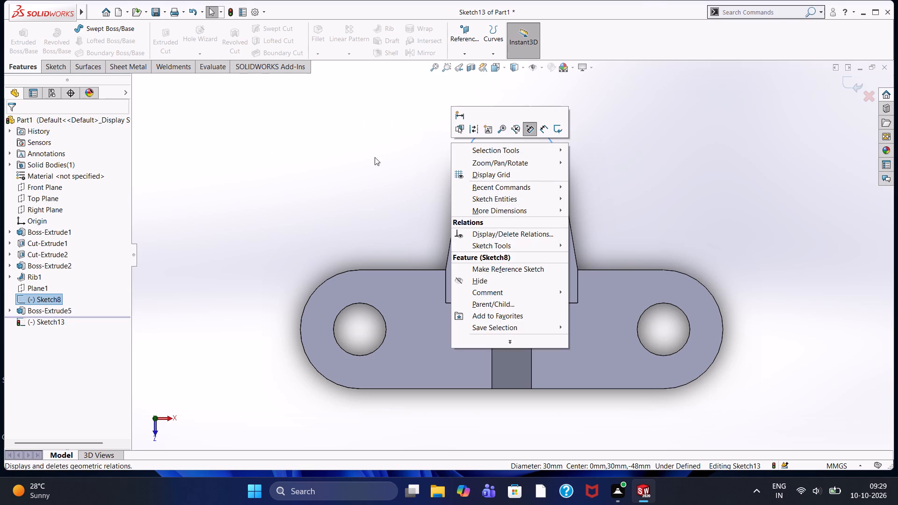
{"action": "left_click", "coordinate": [336, 129]}
{"action": "left_click", "coordinate": [45, 300]}
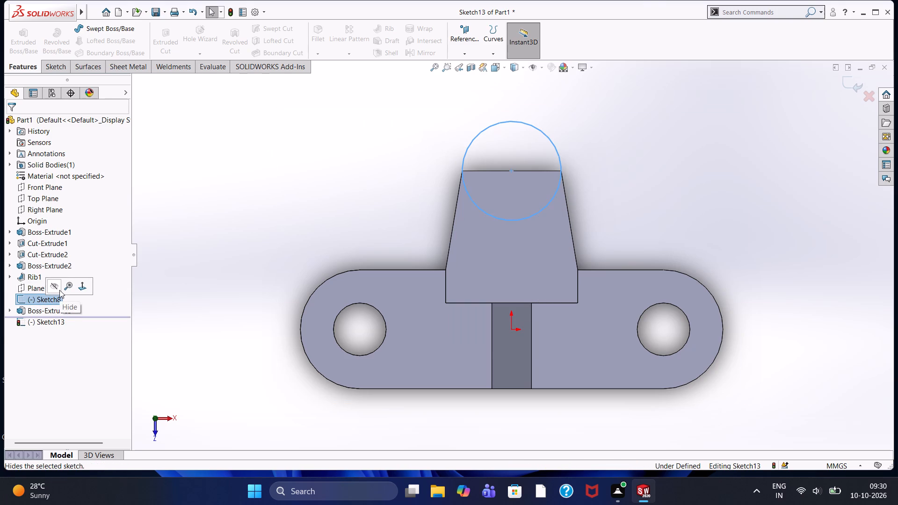
{"action": "left_click", "coordinate": [53, 286]}
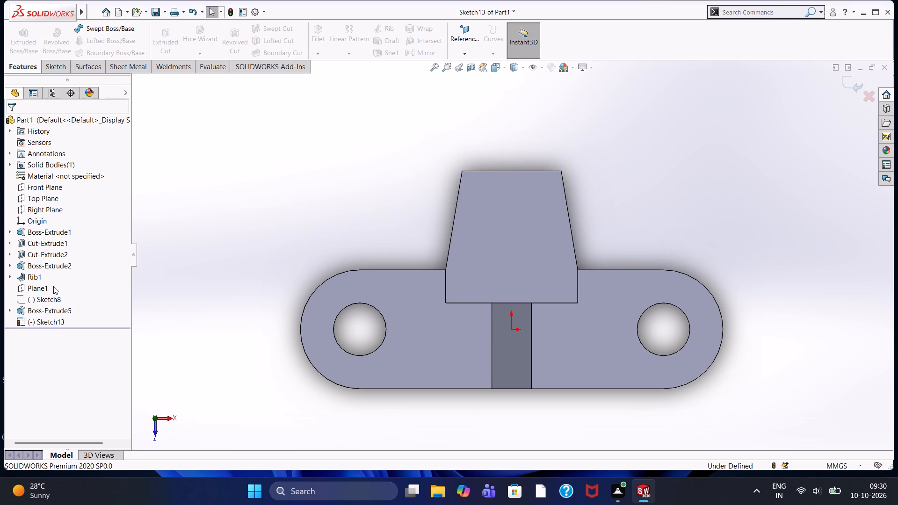
Sketch a 30 mm diameter circle centred on the midpoint of the tapered plate's narrow rear edge.
{"action": "left_click", "coordinate": [229, 193]}
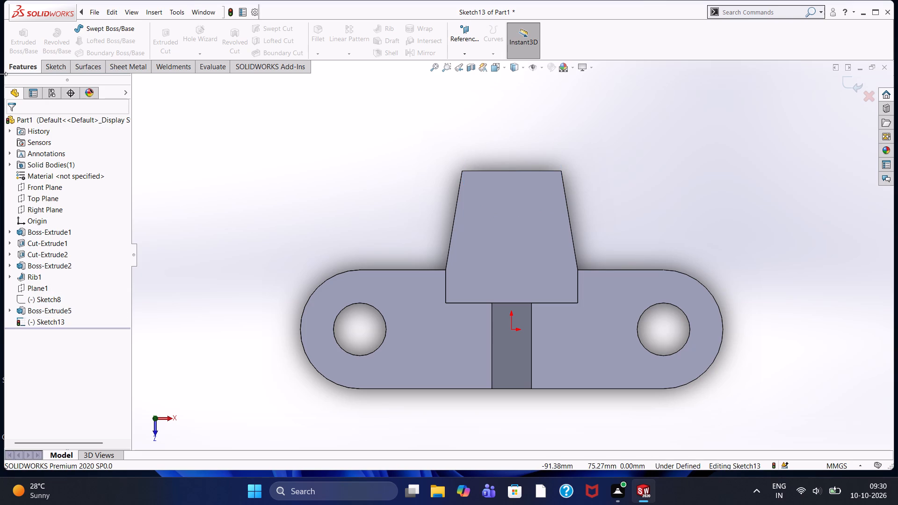
{"action": "left_click", "coordinate": [51, 72]}
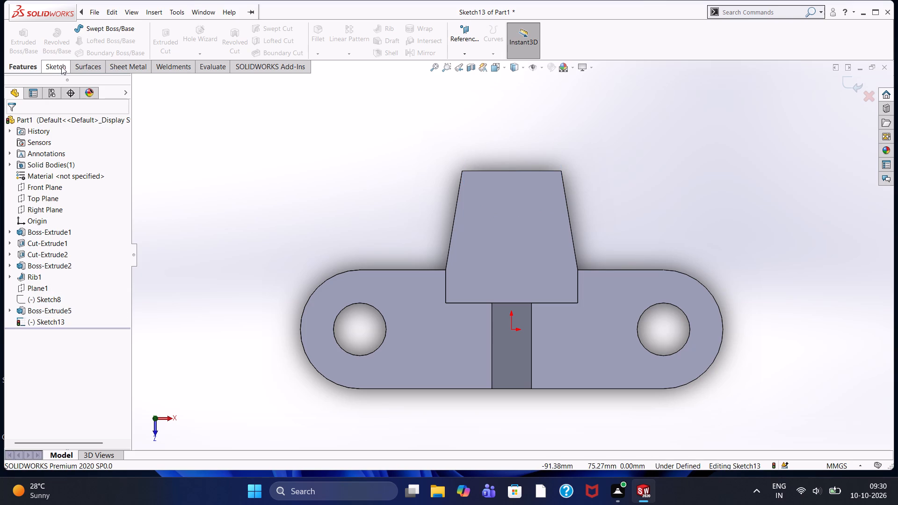
{"action": "left_click", "coordinate": [61, 66]}
{"action": "left_click", "coordinate": [111, 28]}
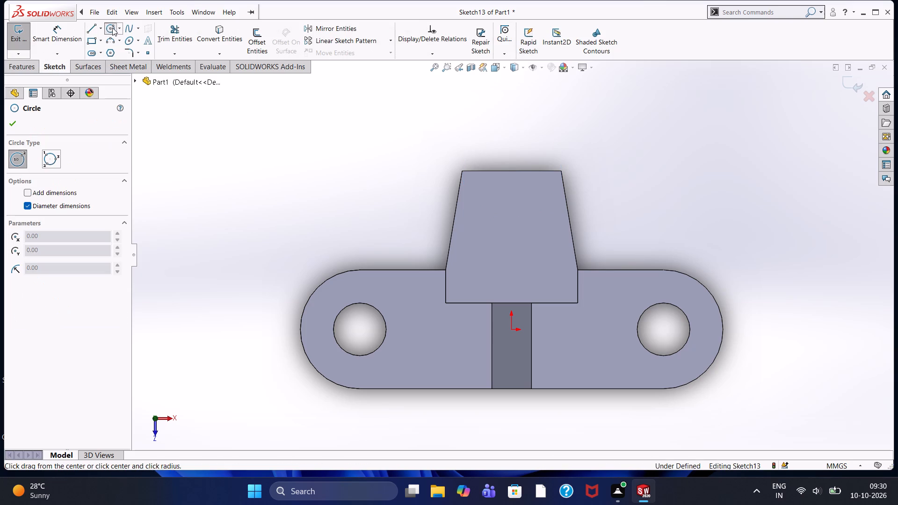
{"action": "left_click", "coordinate": [511, 170]}
{"action": "type", "text": "30"}
{"action": "key", "text": "Return"}
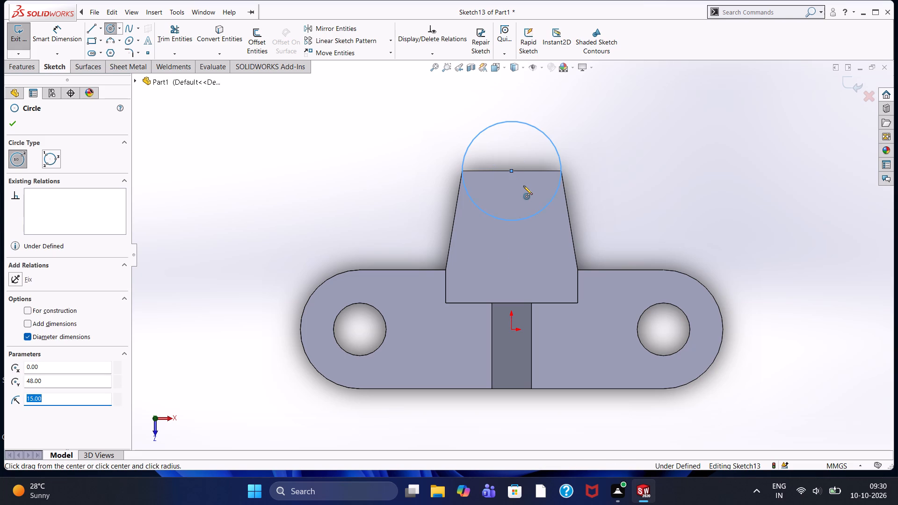
{"action": "key", "text": "Escape"}
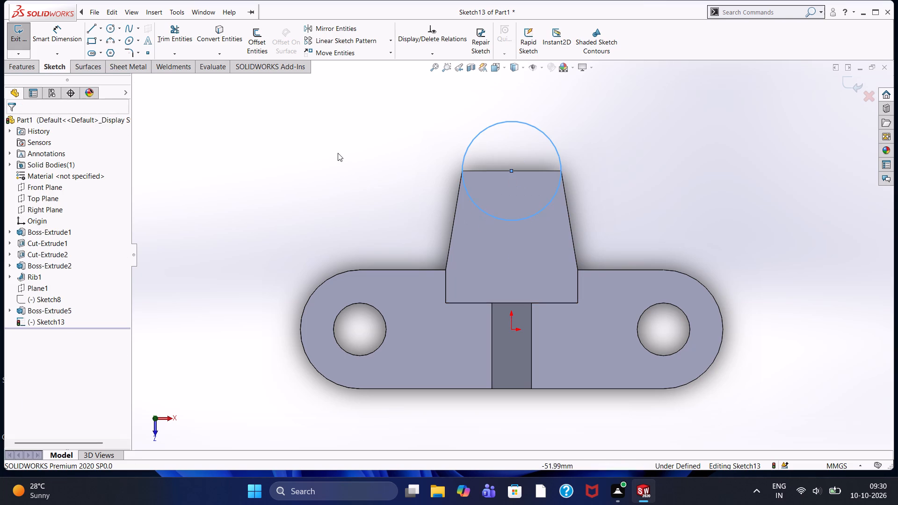
{"action": "left_click", "coordinate": [338, 153]}
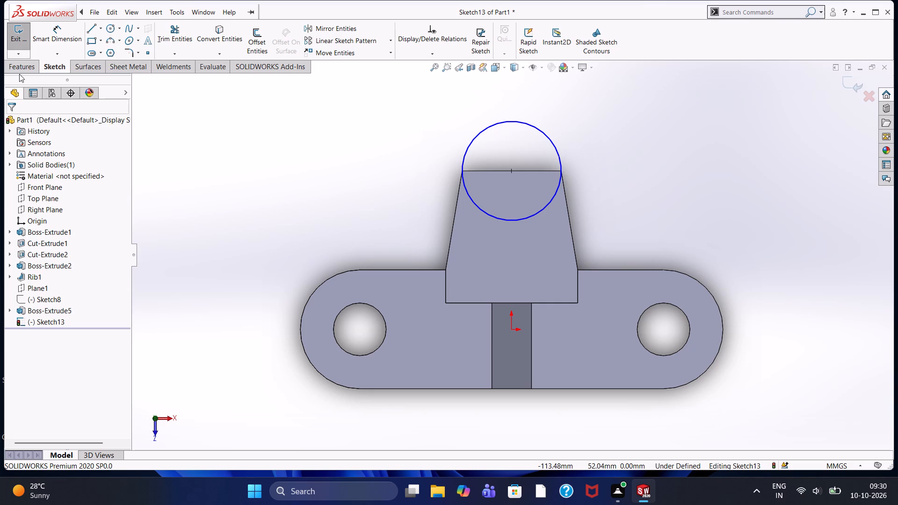
Extrude the 30 mm circle as a mid-plane boss with a 20 mm depth, merged with the tapered plate.
{"action": "left_click", "coordinate": [25, 71]}
{"action": "left_click", "coordinate": [22, 49]}
{"action": "middle_click_drag", "start_coordinate": [291, 189], "coordinate": [291, 172]}
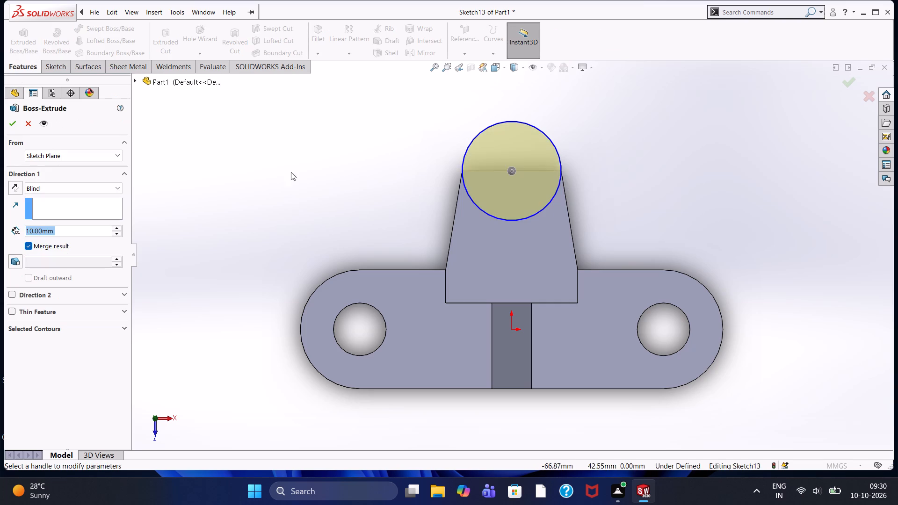
{"action": "middle_click_drag", "start_coordinate": [291, 172], "coordinate": [316, 50]}
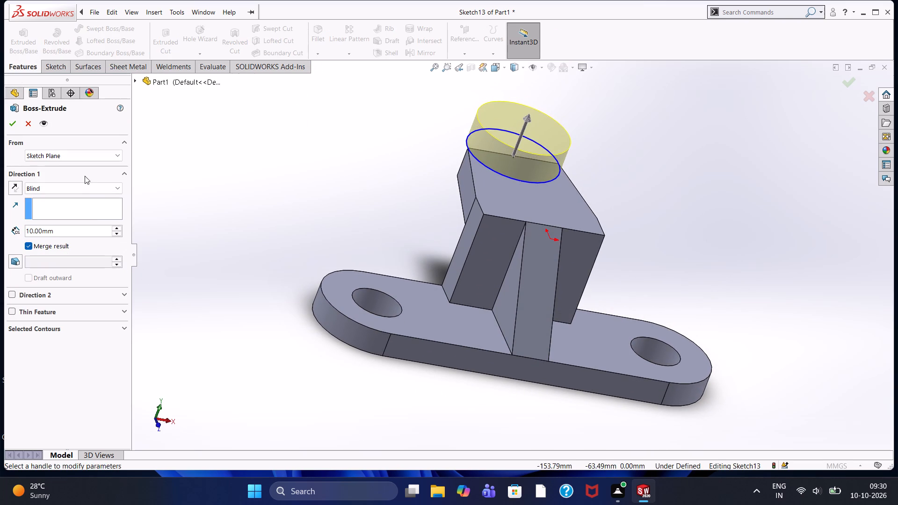
{"action": "left_click", "coordinate": [87, 187]}
{"action": "left_click", "coordinate": [76, 245]}
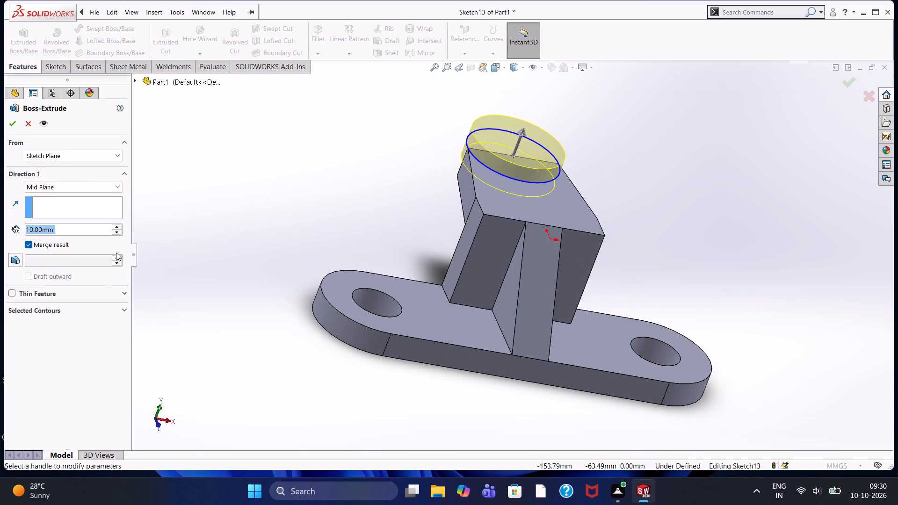
{"action": "left_click", "coordinate": [115, 226]}
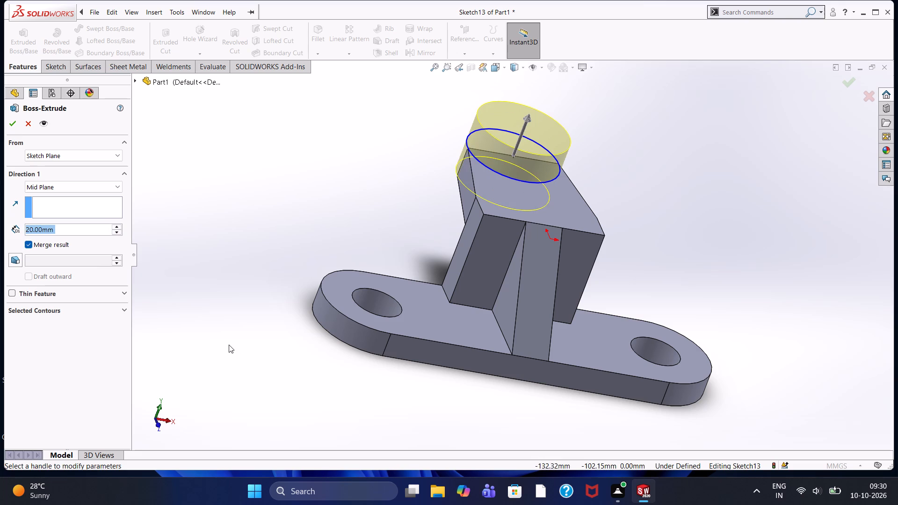
{"action": "left_click", "coordinate": [8, 129]}
{"action": "left_click", "coordinate": [362, 177]}
On the cylindrical boss's top face, sketch a 20 mm diameter circle concentric with the boss.
{"action": "middle_click_drag", "start_coordinate": [376, 188], "coordinate": [406, 210]}
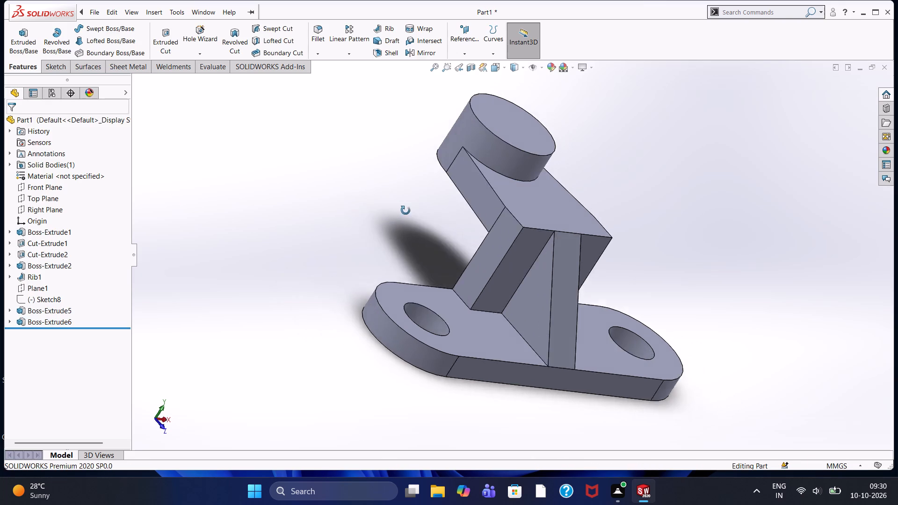
{"action": "middle_click_drag", "start_coordinate": [406, 210], "coordinate": [334, 200]}
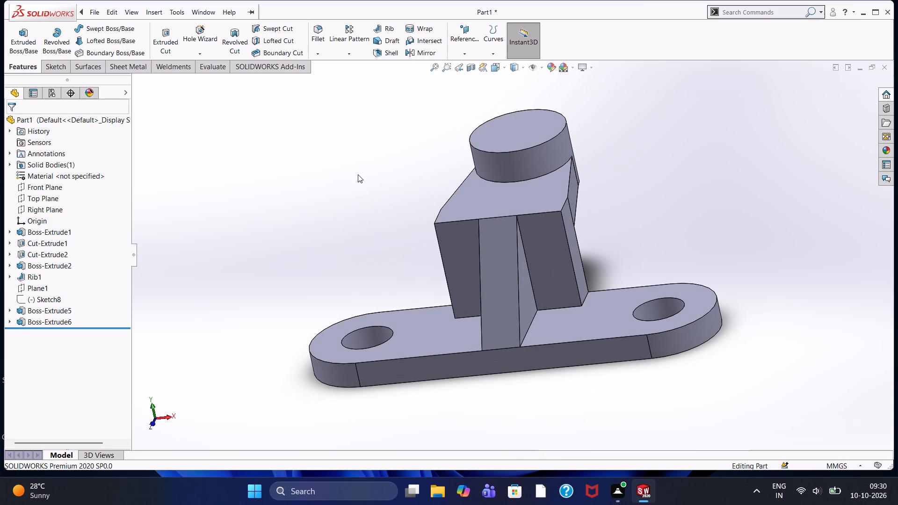
{"action": "middle_click_drag", "start_coordinate": [358, 174], "coordinate": [363, 250]}
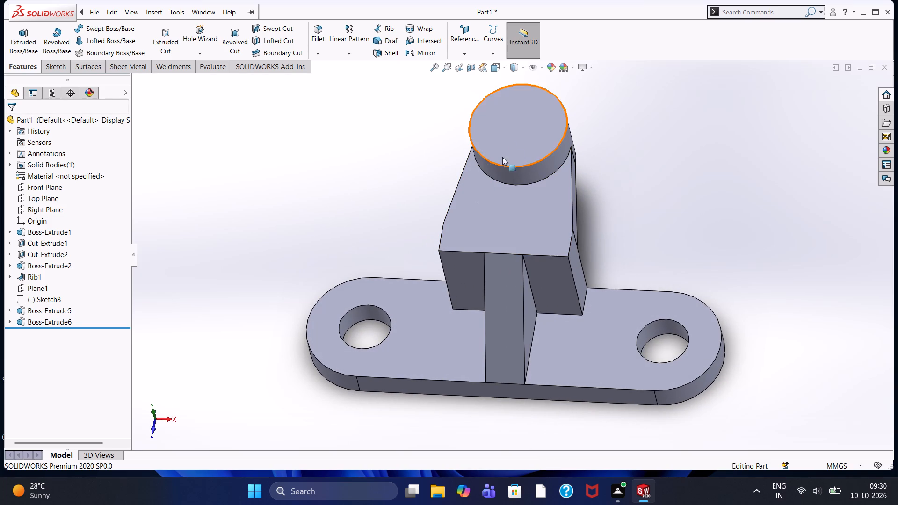
{"action": "left_click", "coordinate": [508, 141]}
{"action": "left_click", "coordinate": [552, 113]}
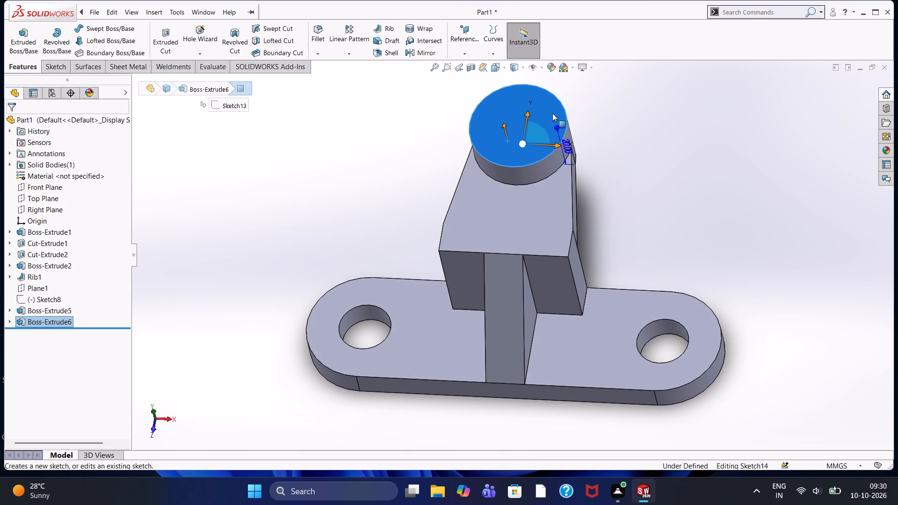
{"action": "key", "text": "ctrl+8"}
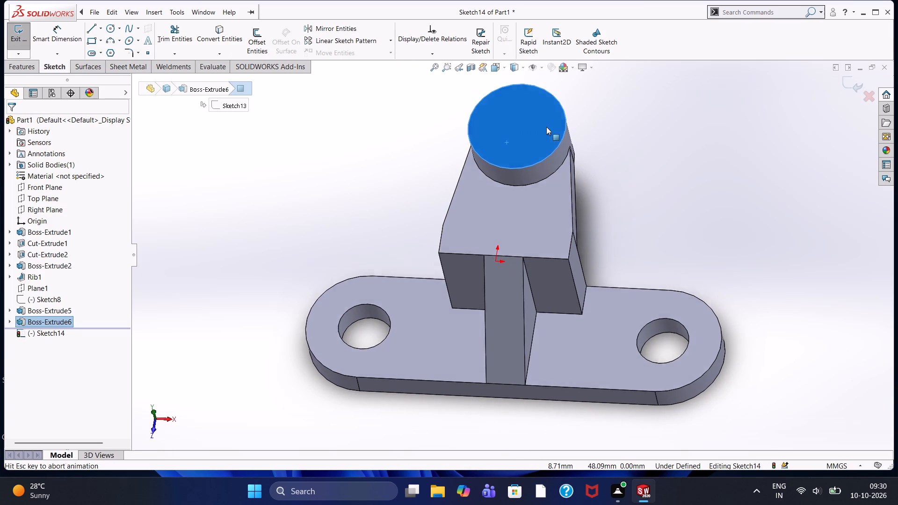
{"action": "left_click", "coordinate": [340, 175]}
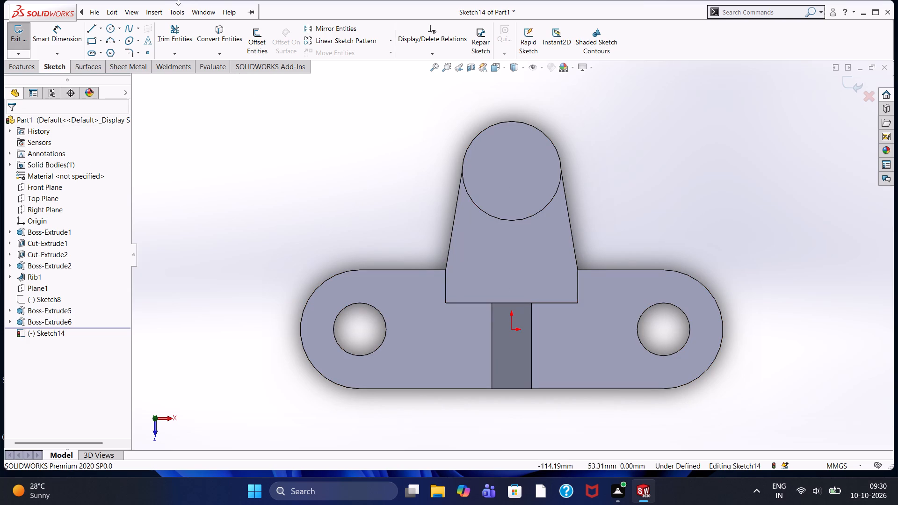
{"action": "left_click", "coordinate": [111, 27]}
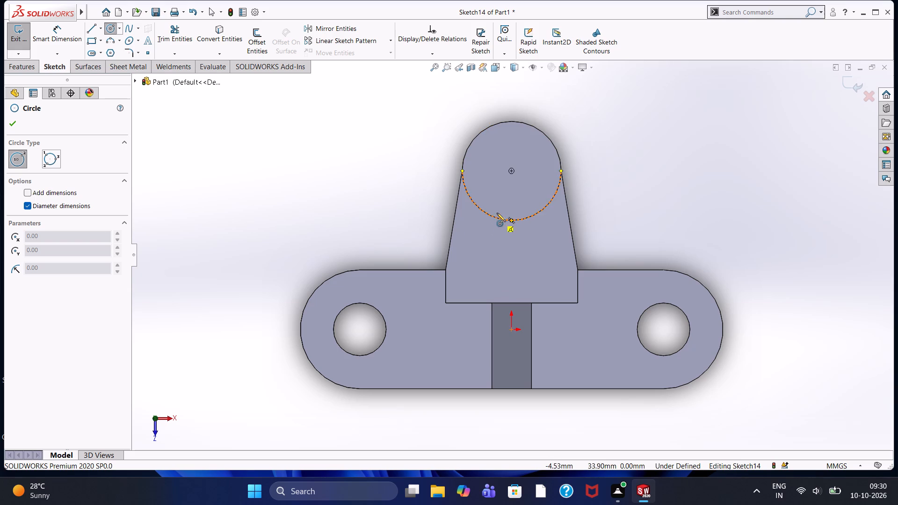
{"action": "left_click", "coordinate": [512, 171]}
{"action": "type", "text": "20"}
{"action": "key", "text": "Return"}
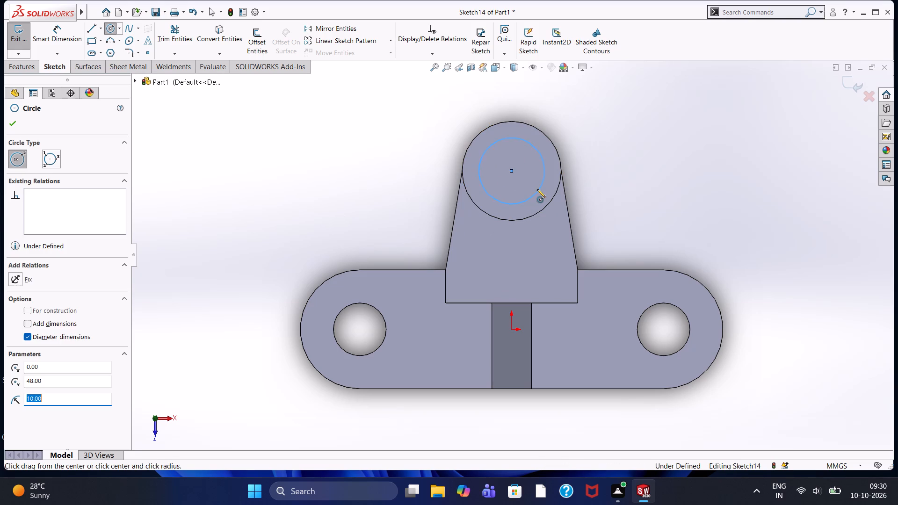
{"action": "left_click", "coordinate": [7, 126]}
{"action": "left_click", "coordinate": [279, 166]}
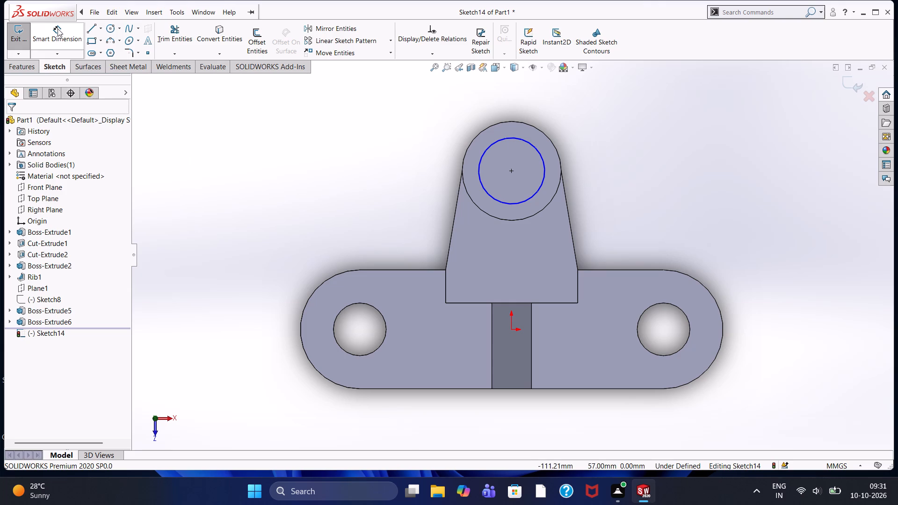
Cut-extrude the 20 mm circle as a blind cut 10 mm deep into the cylindrical boss.
{"action": "left_click", "coordinate": [28, 71]}
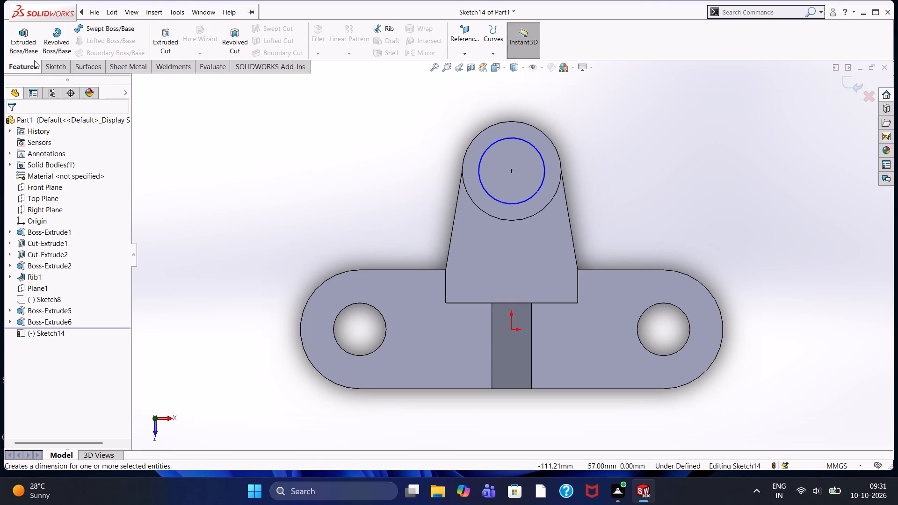
{"action": "left_click", "coordinate": [175, 42]}
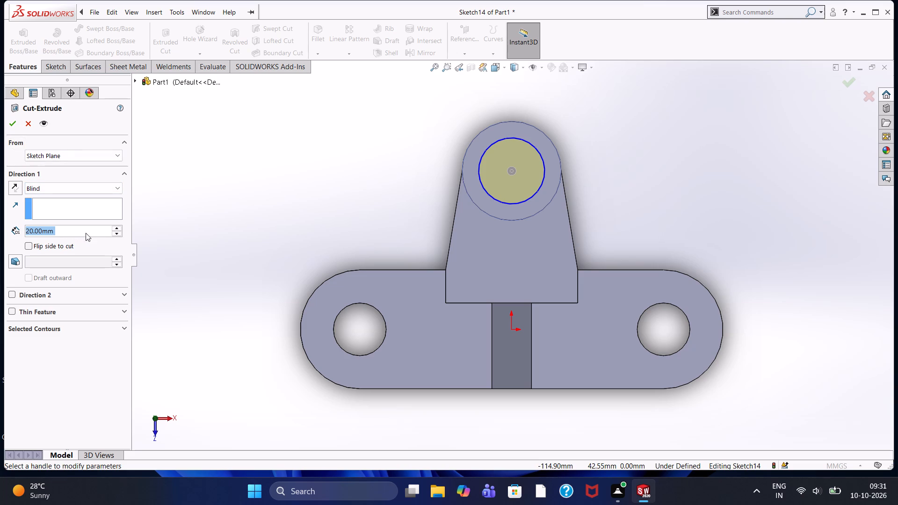
{"action": "left_click", "coordinate": [119, 232]}
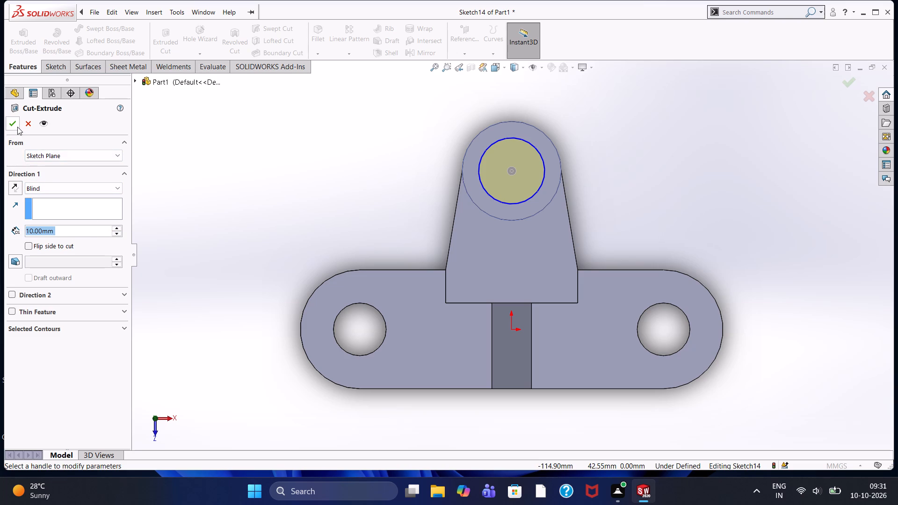
{"action": "left_click", "coordinate": [17, 127]}
{"action": "left_click", "coordinate": [287, 191]}
Examine the bored boss and the whole bracket from several angles.
{"action": "middle_click_drag", "start_coordinate": [286, 185], "coordinate": [305, 92]}
{"action": "scroll", "coordinate": [286, 185], "scroll_direction": "up", "scroll_amount": 1}
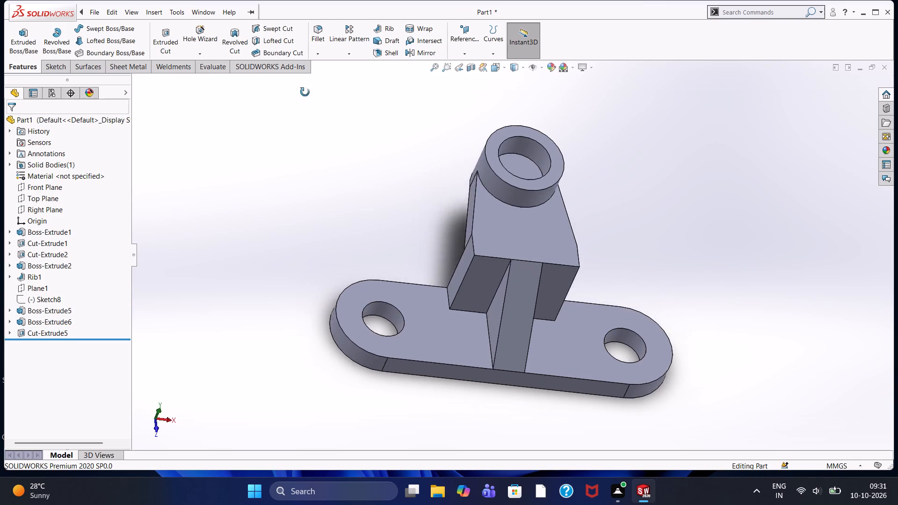
{"action": "middle_click_drag", "start_coordinate": [305, 92], "coordinate": [198, 64]}
{"action": "scroll", "coordinate": [279, 64], "scroll_direction": "down", "scroll_amount": 1}
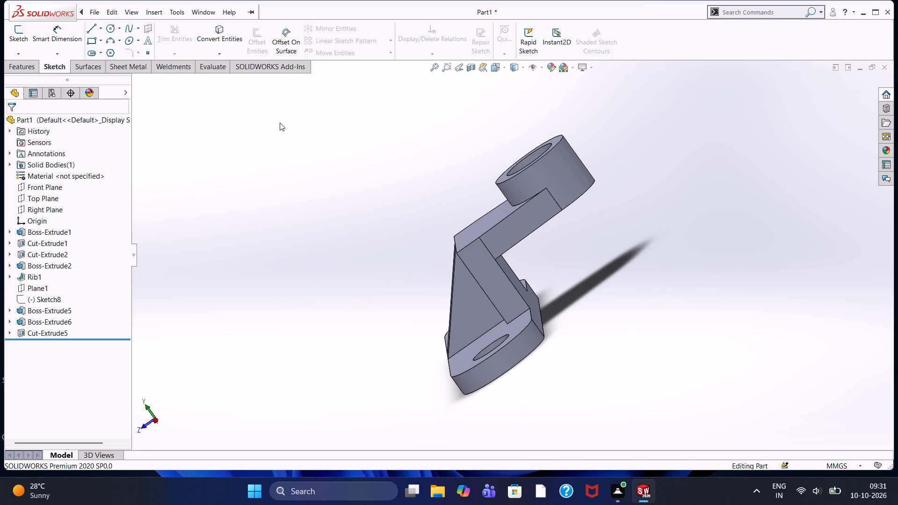
{"action": "middle_click_drag", "start_coordinate": [391, 179], "coordinate": [456, 146]}
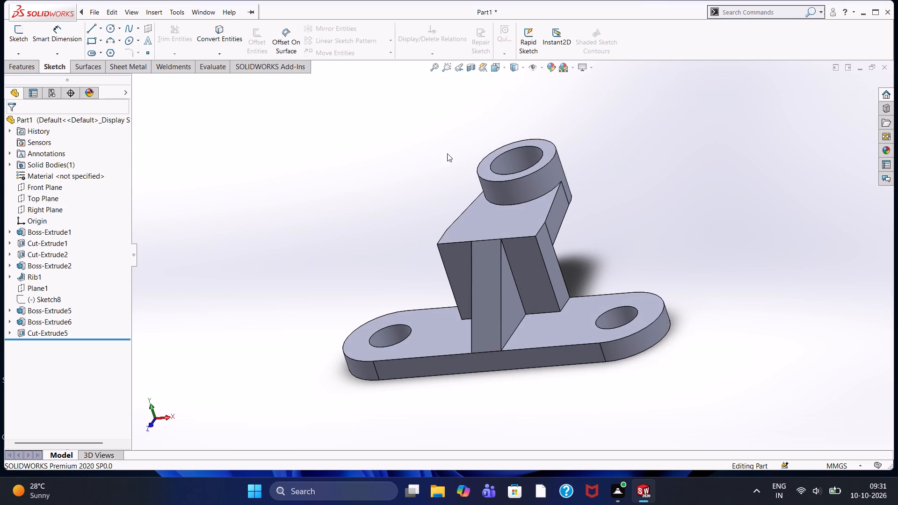
{"action": "scroll", "coordinate": [440, 157], "scroll_direction": "down", "scroll_amount": 1}
{"action": "middle_click_drag", "start_coordinate": [364, 189], "coordinate": [368, 178]}
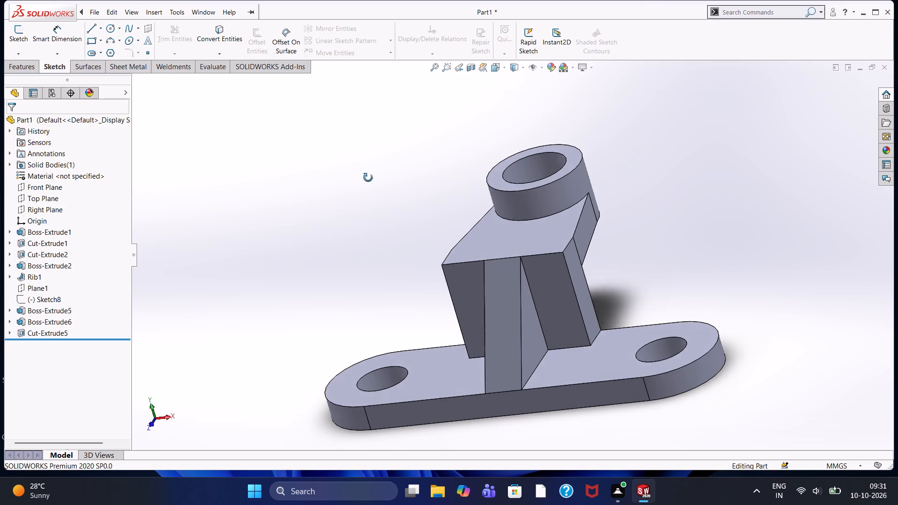
On the floor of the boss's blind bore, sketch a 20 mm diameter circle concentric with the bore.
{"action": "middle_click_drag", "start_coordinate": [368, 178], "coordinate": [396, 159]}
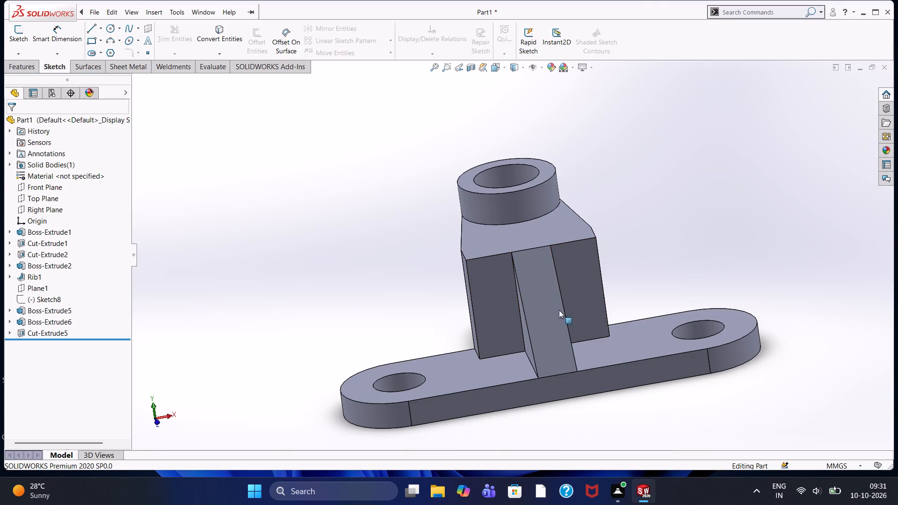
{"action": "scroll", "coordinate": [558, 310], "scroll_direction": "down", "scroll_amount": 2}
{"action": "middle_click_drag", "start_coordinate": [293, 237], "coordinate": [410, 202]}
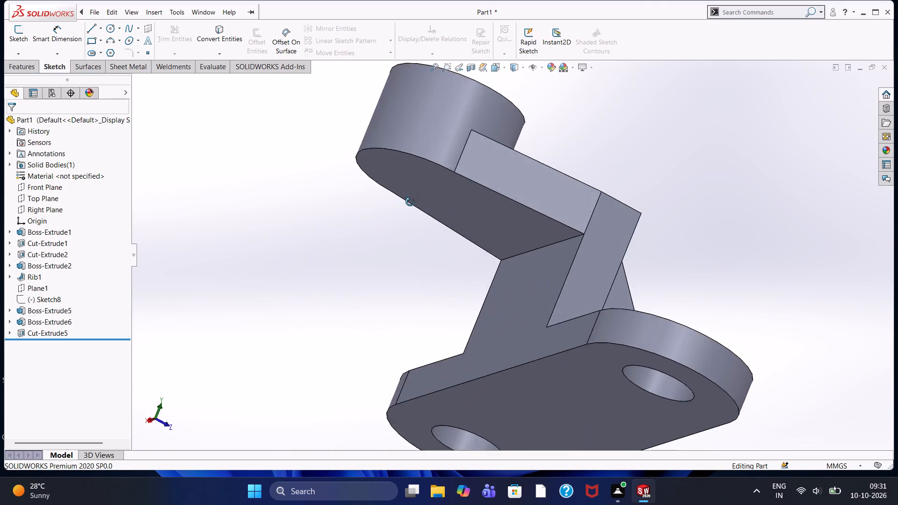
{"action": "middle_click_drag", "start_coordinate": [410, 202], "coordinate": [418, 199]}
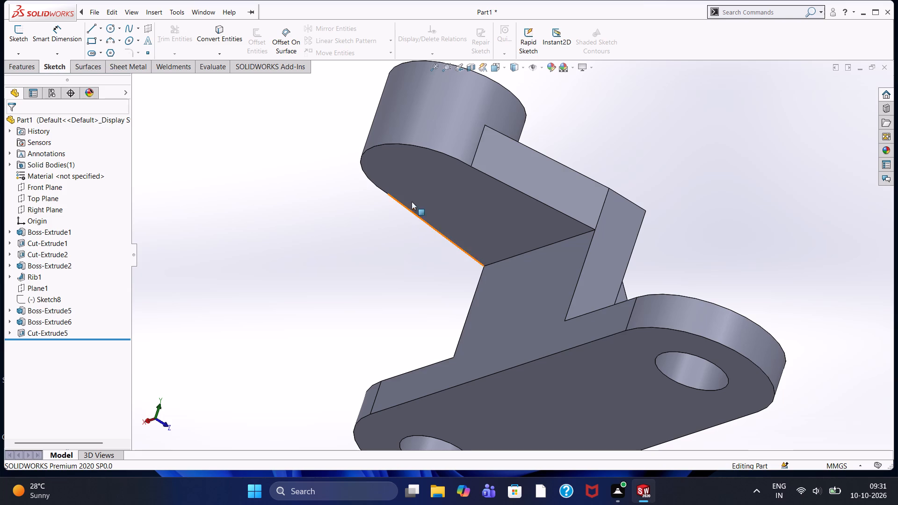
{"action": "scroll", "coordinate": [385, 226], "scroll_direction": "up", "scroll_amount": 1}
{"action": "middle_click_drag", "start_coordinate": [358, 211], "coordinate": [305, 383]}
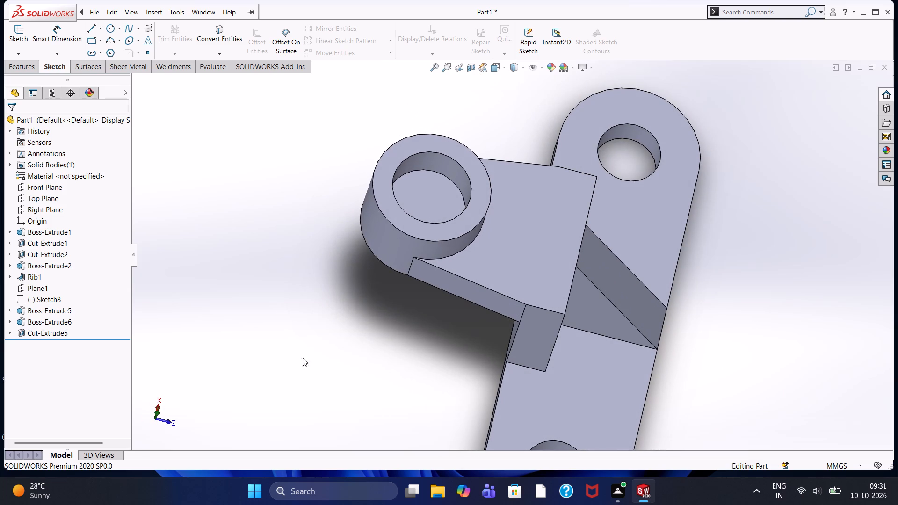
{"action": "left_click", "coordinate": [426, 202]}
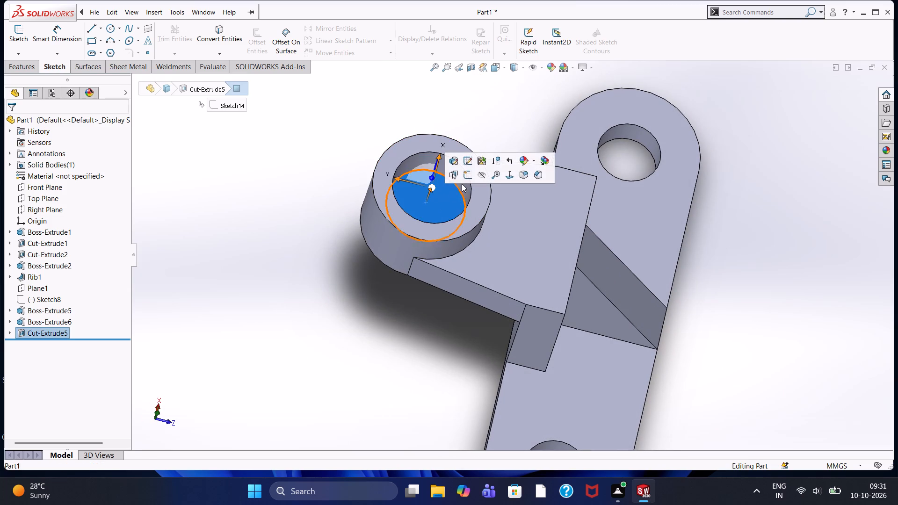
{"action": "left_click", "coordinate": [469, 180]}
{"action": "key", "text": "ctrl+8"}
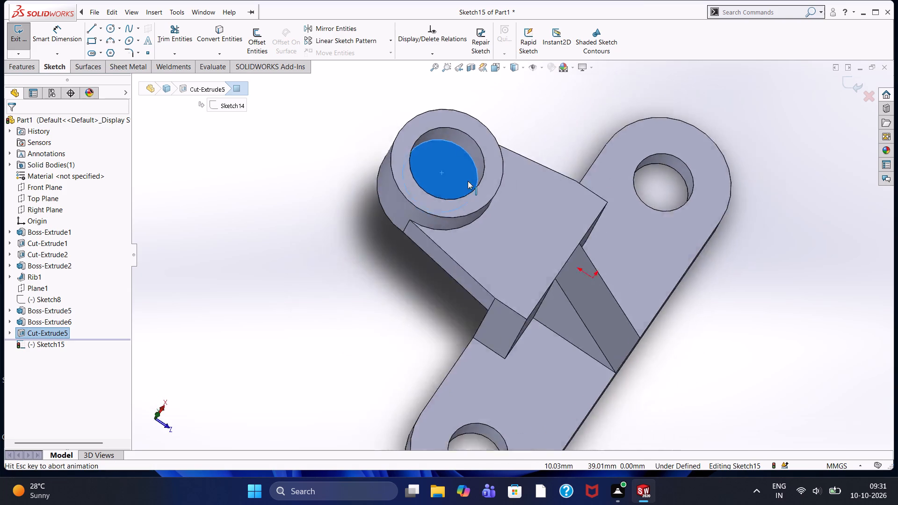
{"action": "left_click", "coordinate": [355, 180]}
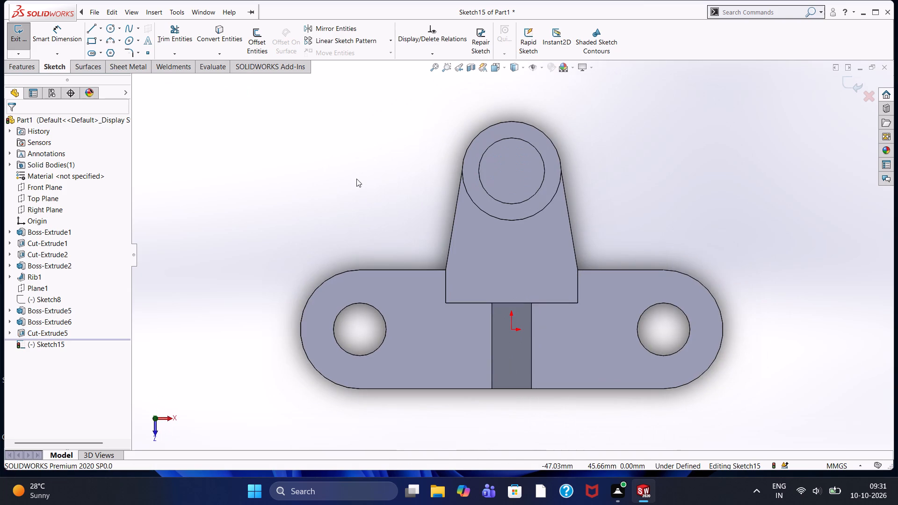
{"action": "left_click", "coordinate": [108, 30]}
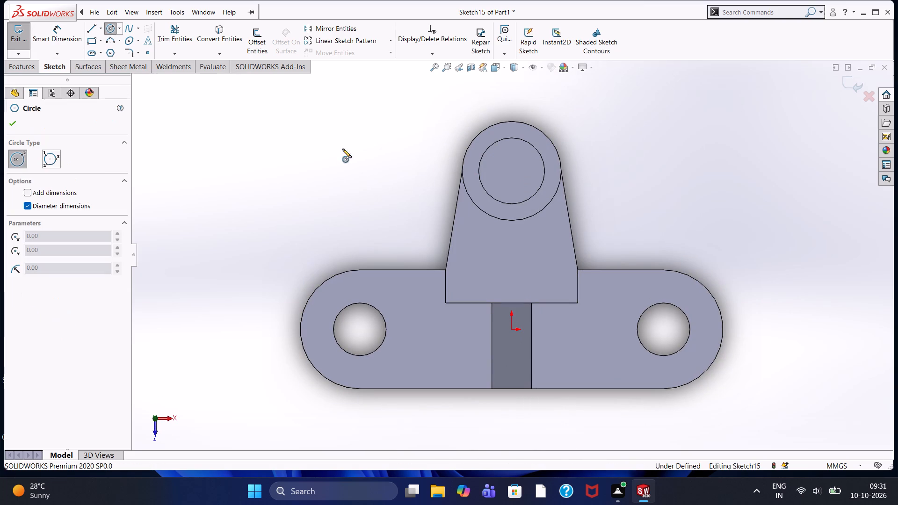
{"action": "left_click", "coordinate": [512, 171]}
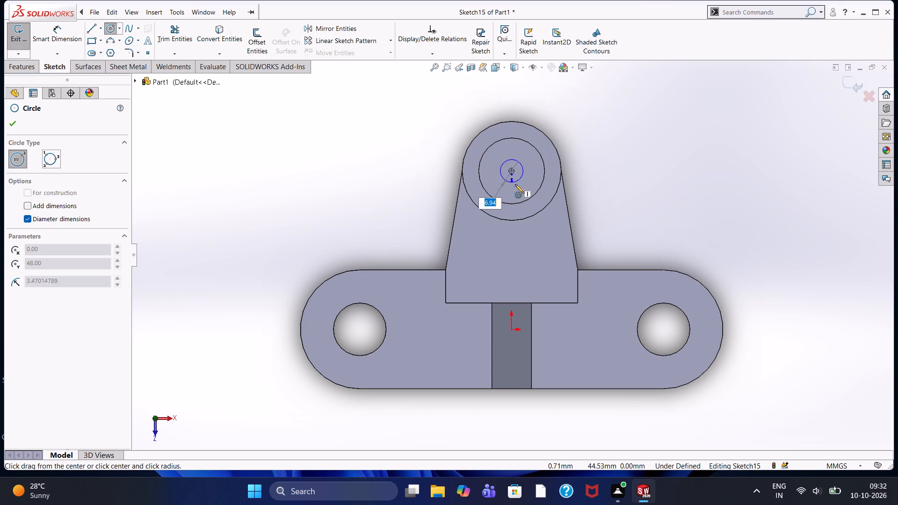
{"action": "left_click", "coordinate": [531, 195]}
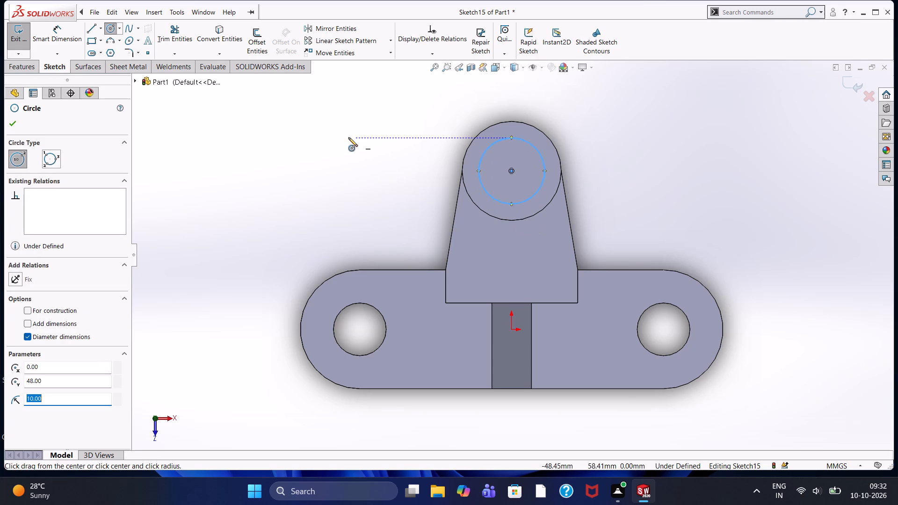
{"action": "right_click", "coordinate": [349, 137]}
{"action": "left_click", "coordinate": [370, 146]}
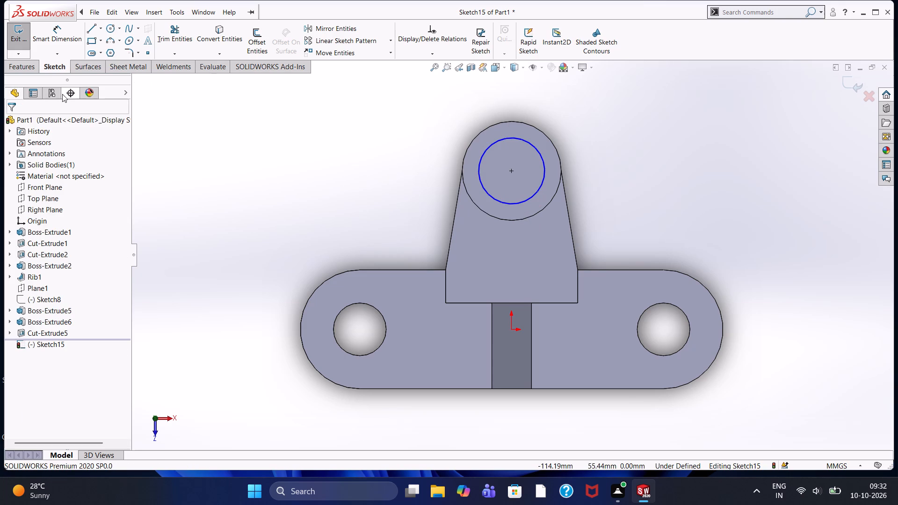
Cut-extrude the 20 mm circle as a blind cut 10 mm deep through the rest of the boss.
{"action": "left_click", "coordinate": [24, 66]}
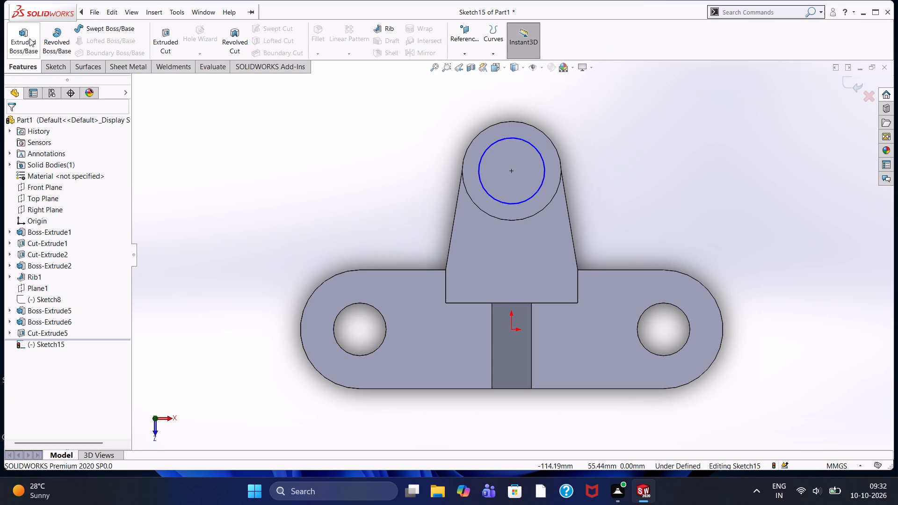
{"action": "left_click", "coordinate": [159, 34]}
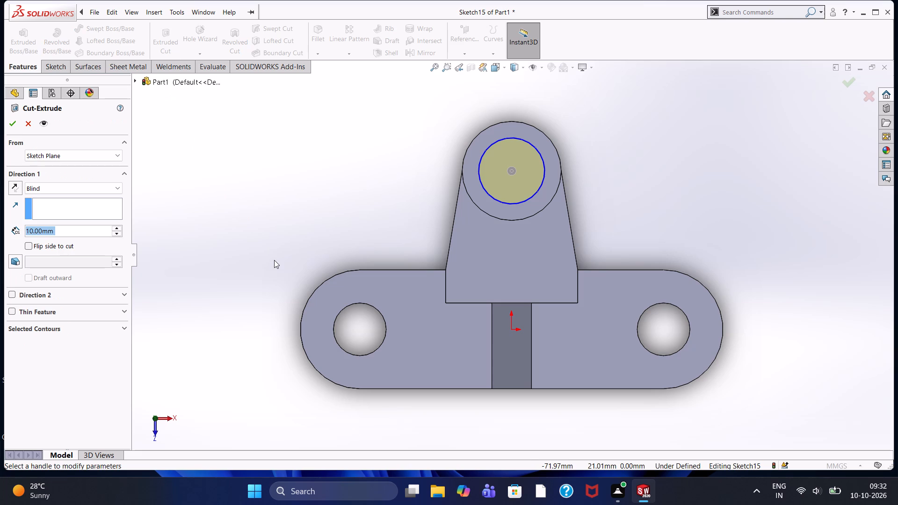
{"action": "middle_click_drag", "start_coordinate": [269, 207], "coordinate": [268, 96]}
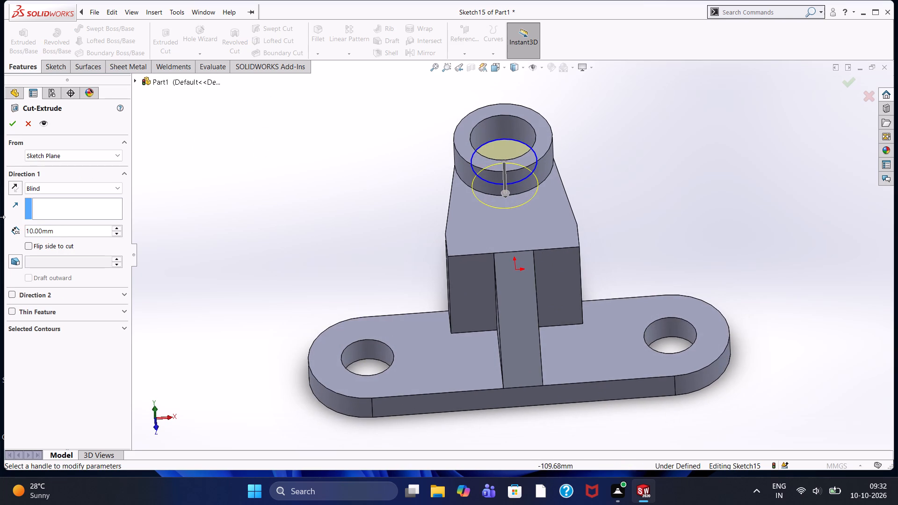
{"action": "left_click", "coordinate": [9, 120]}
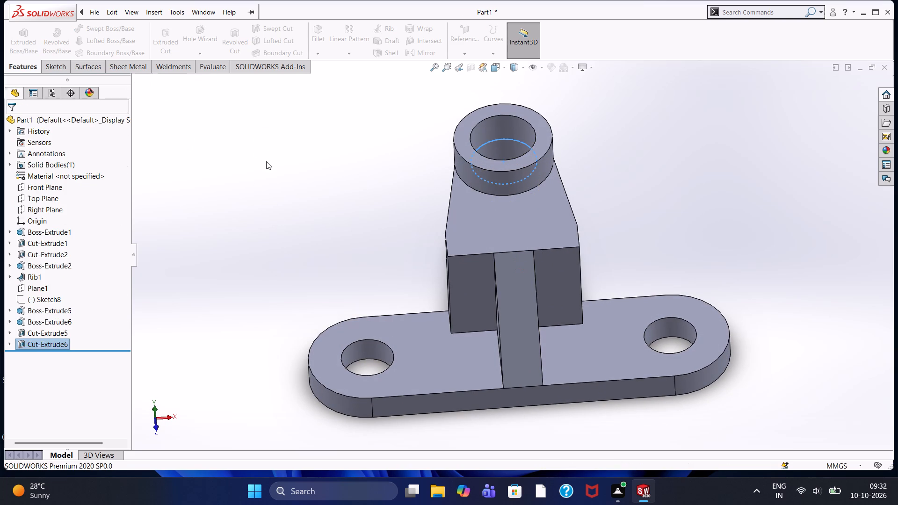
{"action": "left_click", "coordinate": [204, 165]}
Examine the boss bore, tapered top plate and upright block from several angles and distances.
{"action": "middle_click_drag", "start_coordinate": [258, 161], "coordinate": [267, 232]}
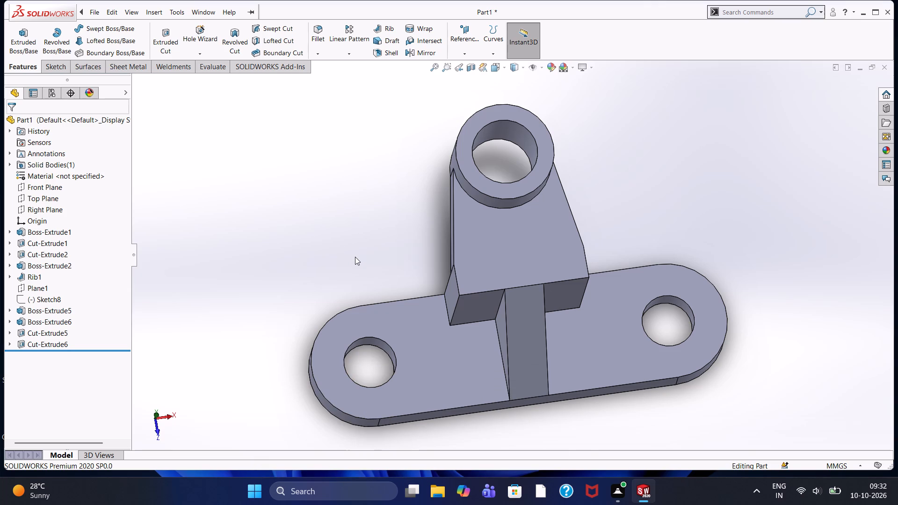
{"action": "scroll", "coordinate": [361, 188], "scroll_direction": "down", "scroll_amount": 1}
{"action": "scroll", "coordinate": [361, 188], "scroll_direction": "up", "scroll_amount": 1}
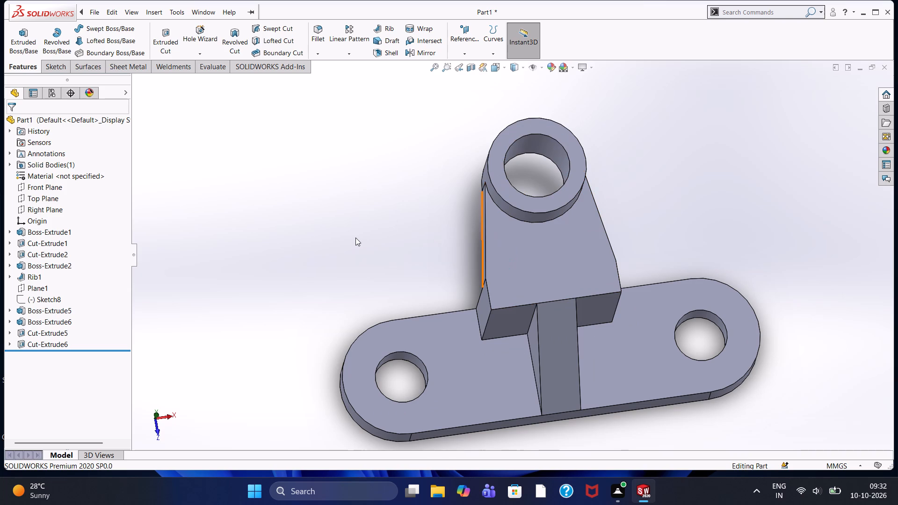
{"action": "middle_click_drag", "start_coordinate": [362, 234], "coordinate": [352, 174]}
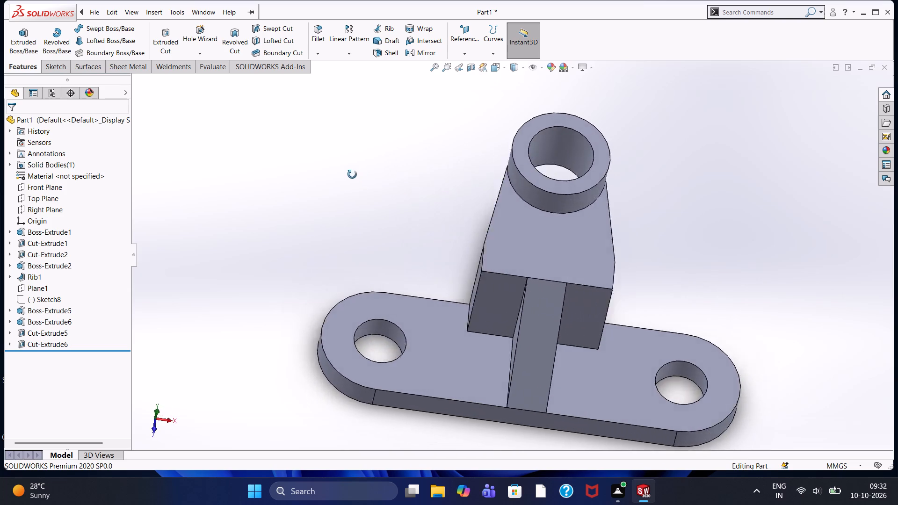
{"action": "middle_click_drag", "start_coordinate": [352, 174], "coordinate": [356, 124]}
{"action": "scroll", "coordinate": [421, 166], "scroll_direction": "up", "scroll_amount": 1}
{"action": "scroll", "coordinate": [430, 175], "scroll_direction": "down", "scroll_amount": 2}
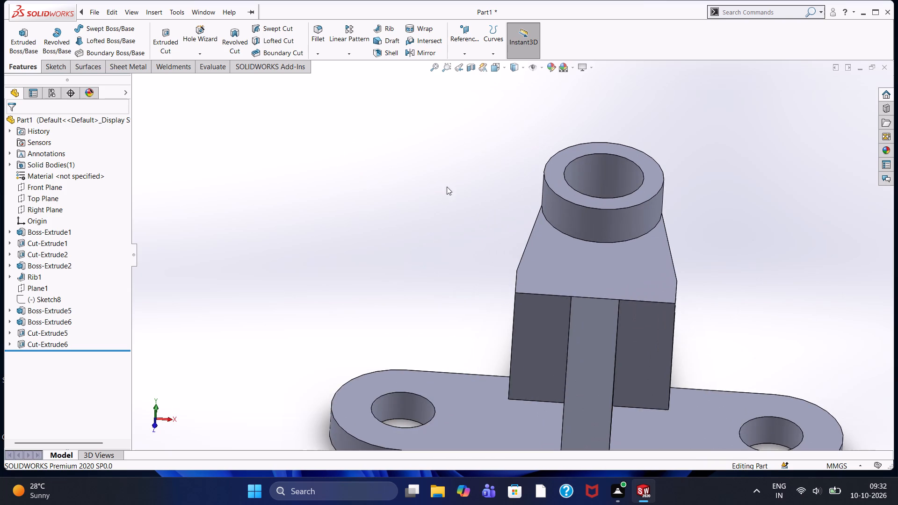
{"action": "scroll", "coordinate": [579, 312], "scroll_direction": "down", "scroll_amount": 3}
{"action": "scroll", "coordinate": [519, 285], "scroll_direction": "down", "scroll_amount": 3}
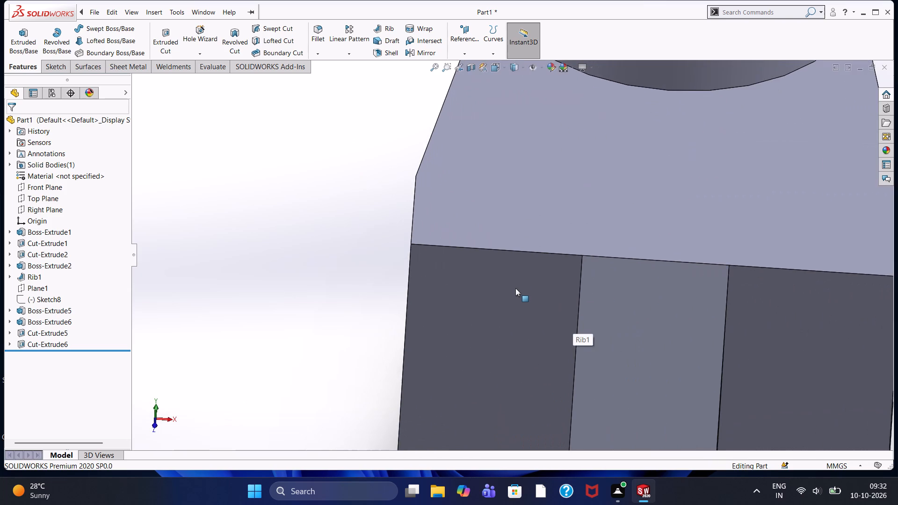
{"action": "scroll", "coordinate": [514, 287], "scroll_direction": "up", "scroll_amount": 4}
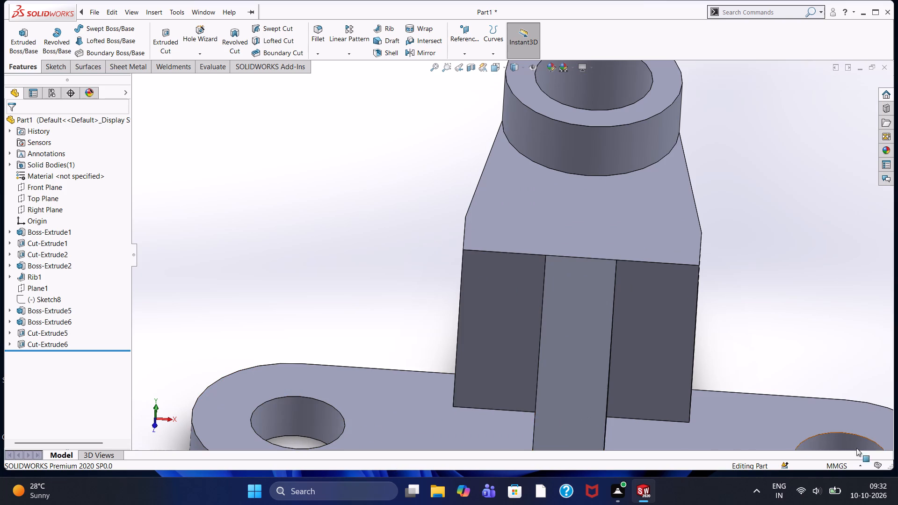
{"action": "scroll", "coordinate": [558, 288], "scroll_direction": "up", "scroll_amount": 2}
{"action": "scroll", "coordinate": [510, 234], "scroll_direction": "down", "scroll_amount": 1}
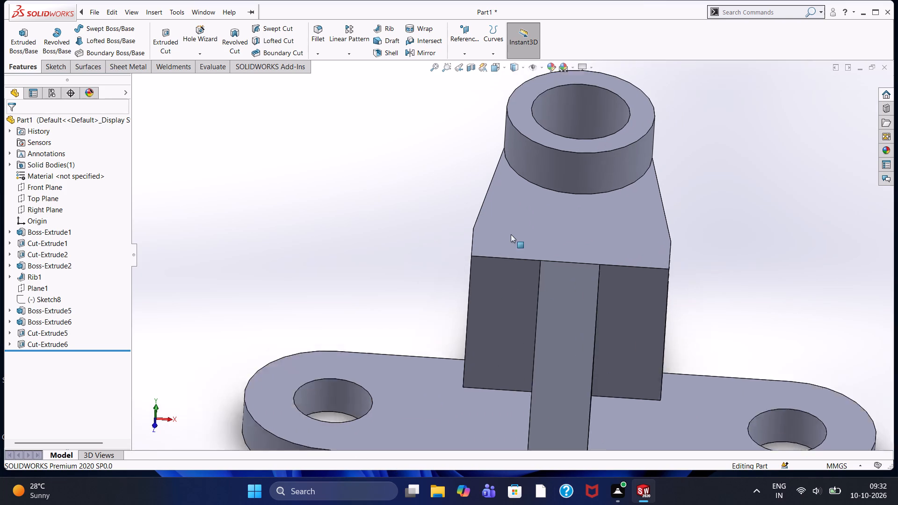
{"action": "scroll", "coordinate": [511, 234], "scroll_direction": "down", "scroll_amount": 1}
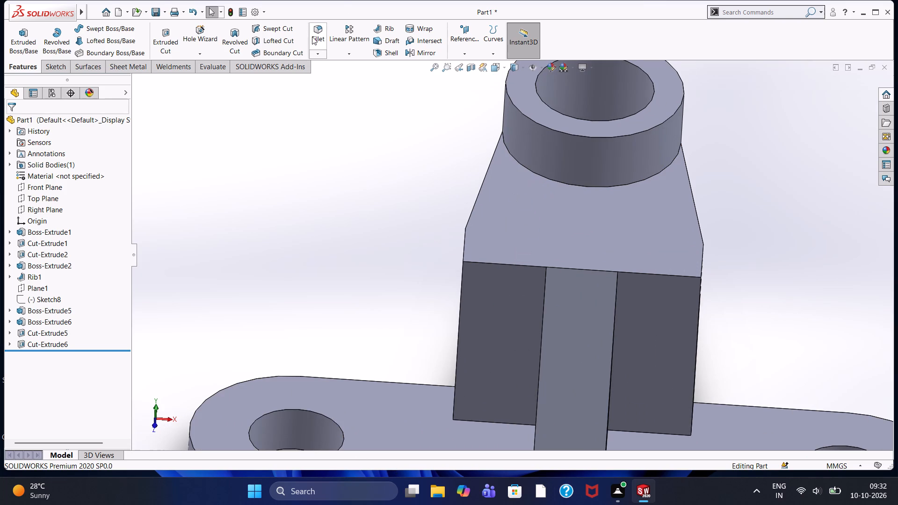
Fillet the upper edges along one side of the upright block and tapered top plate with a 1 mm radius.
{"action": "left_click", "coordinate": [312, 36]}
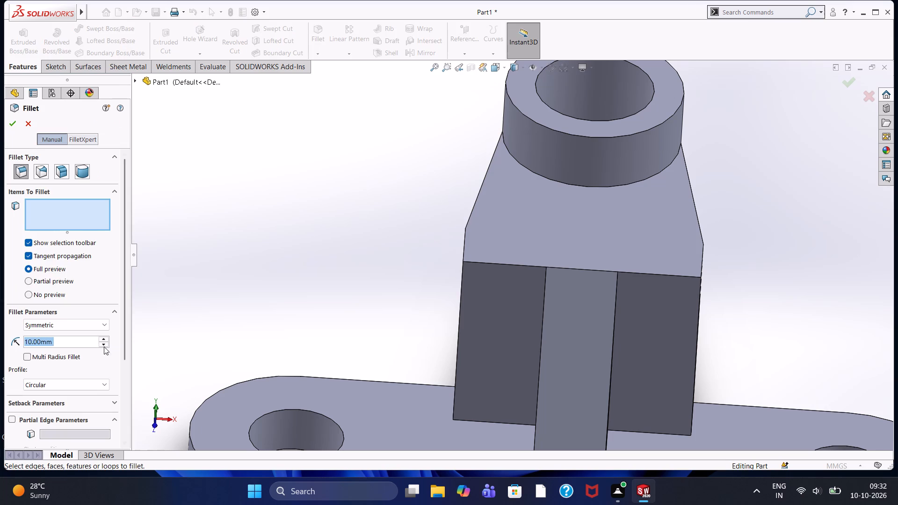
{"action": "key", "text": "1"}
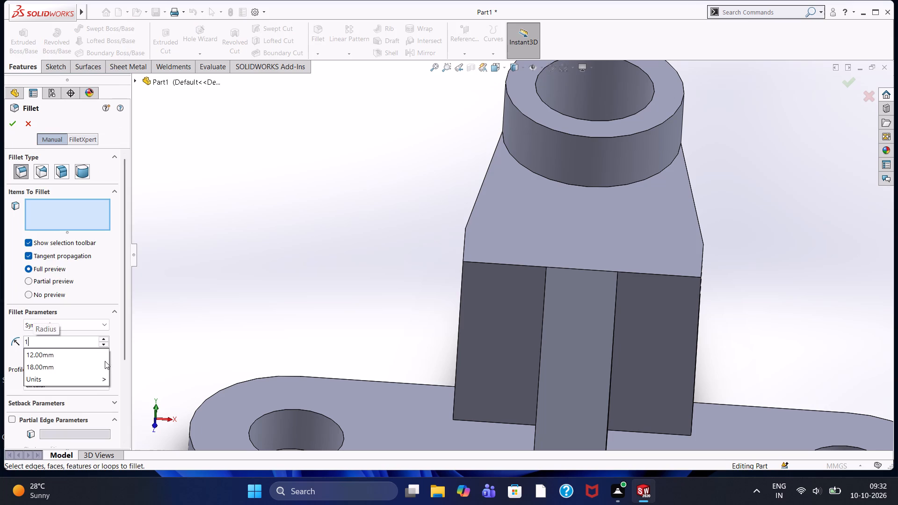
{"action": "key", "text": "Return"}
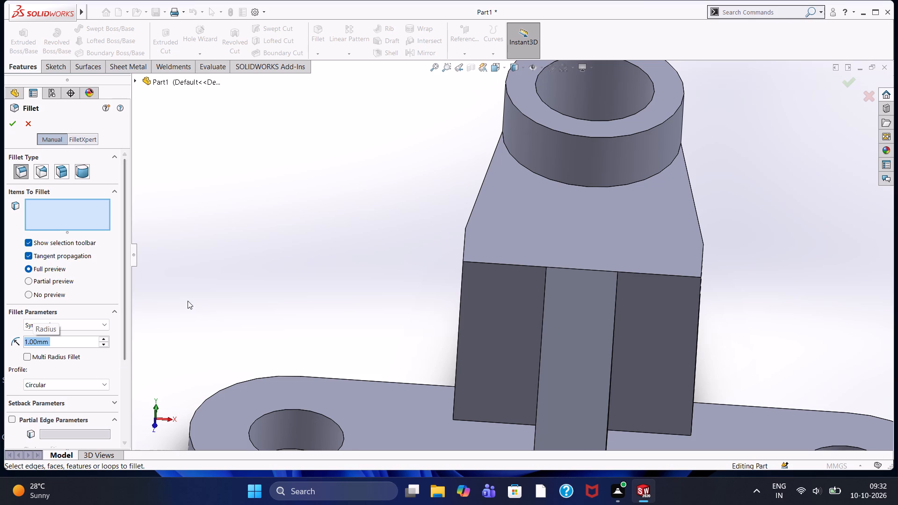
{"action": "left_click", "coordinate": [463, 240]}
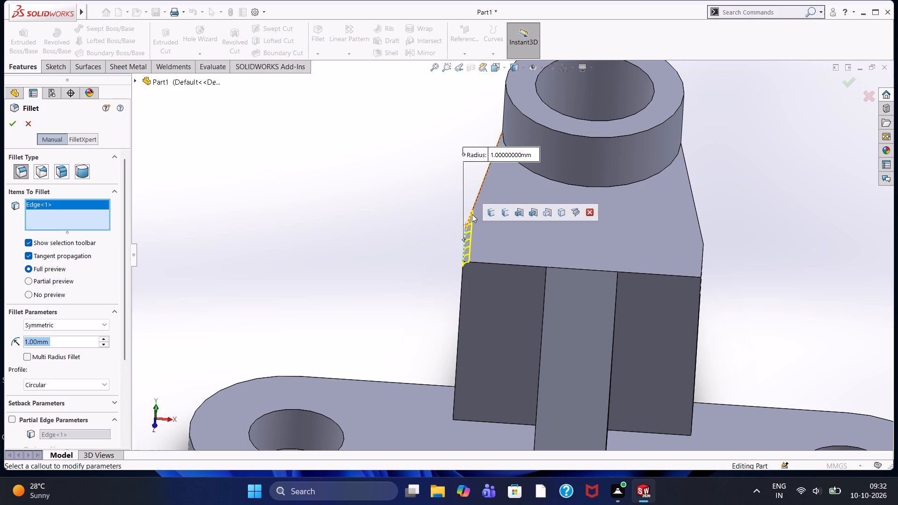
{"action": "left_click", "coordinate": [473, 211]}
{"action": "middle_click_drag", "start_coordinate": [372, 211], "coordinate": [405, 228]}
{"action": "left_click", "coordinate": [9, 123]}
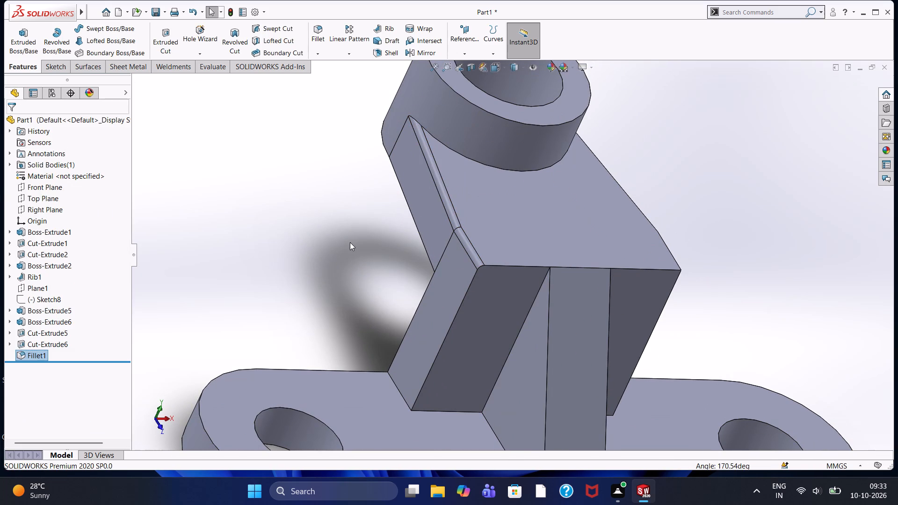
Inspect the filleted side edges of the top plate and block up close and from several angles.
{"action": "middle_click_drag", "start_coordinate": [340, 250], "coordinate": [316, 238]}
{"action": "scroll", "coordinate": [463, 208], "scroll_direction": "up", "scroll_amount": 2}
{"action": "scroll", "coordinate": [472, 213], "scroll_direction": "down", "scroll_amount": 2}
{"action": "scroll", "coordinate": [472, 214], "scroll_direction": "up", "scroll_amount": 2}
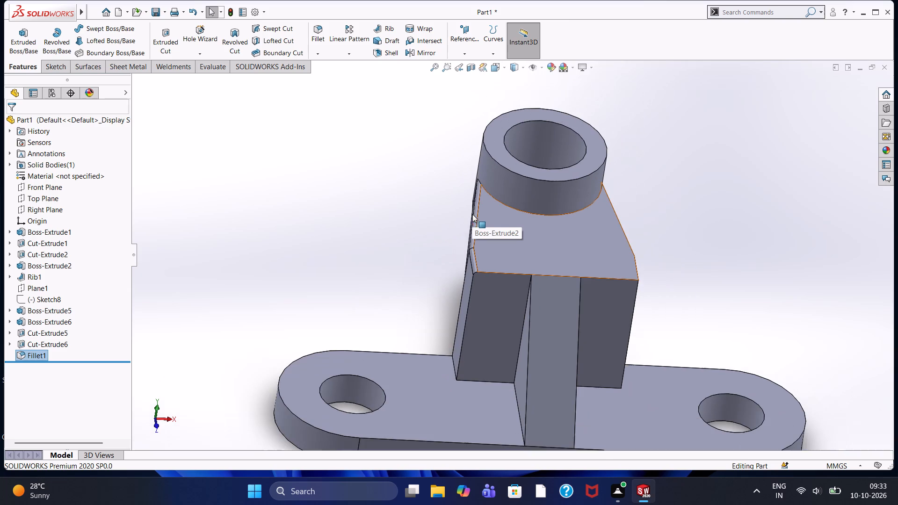
{"action": "scroll", "coordinate": [412, 233], "scroll_direction": "up", "scroll_amount": 1}
{"action": "middle_click_drag", "start_coordinate": [414, 237], "coordinate": [457, 265]}
{"action": "scroll", "coordinate": [513, 261], "scroll_direction": "down", "scroll_amount": 3}
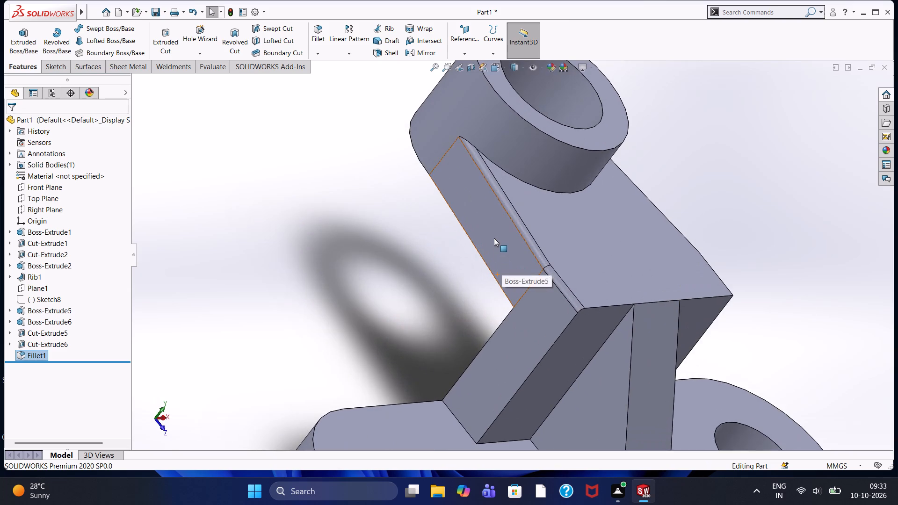
{"action": "scroll", "coordinate": [494, 226], "scroll_direction": "down", "scroll_amount": 3}
{"action": "scroll", "coordinate": [492, 224], "scroll_direction": "up", "scroll_amount": 3}
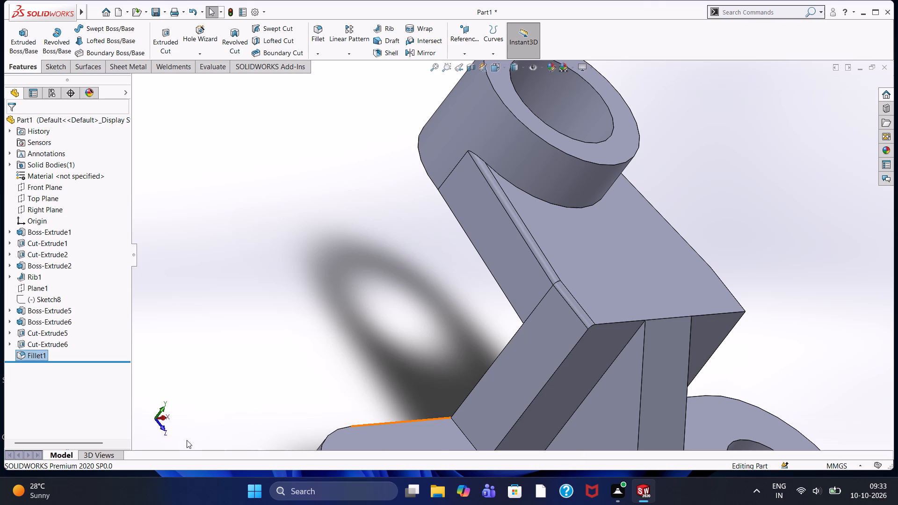
Start a 1 mm fillet on the block's and top plate's upper edges along the unfilleted side, plus that side's lower plate edge.
{"action": "scroll", "coordinate": [430, 294], "scroll_direction": "up", "scroll_amount": 2}
{"action": "middle_click_drag", "start_coordinate": [444, 286], "coordinate": [441, 277]}
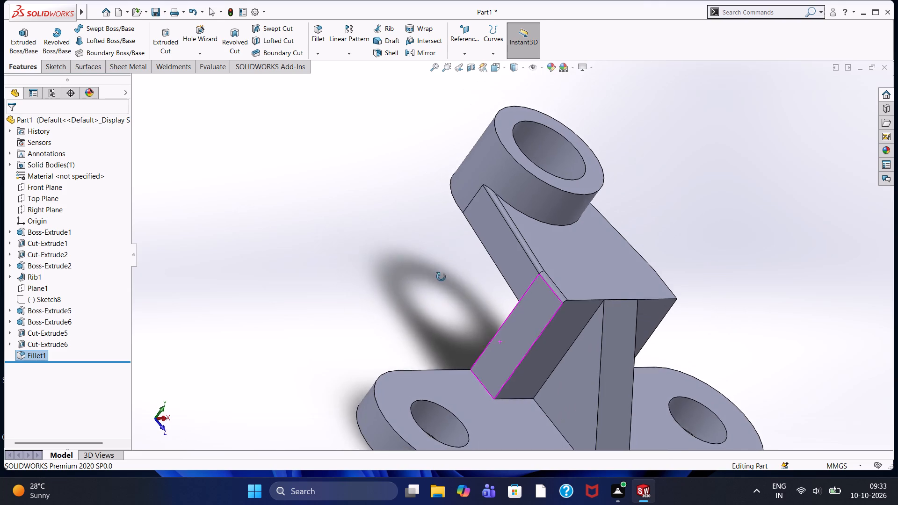
{"action": "middle_click_drag", "start_coordinate": [441, 277], "coordinate": [366, 297]}
{"action": "scroll", "coordinate": [433, 279], "scroll_direction": "down", "scroll_amount": 1}
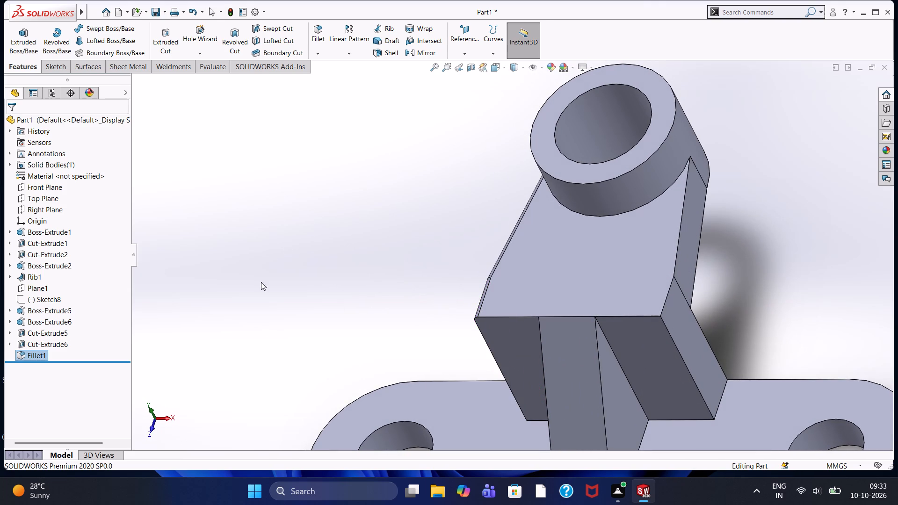
{"action": "left_click", "coordinate": [317, 33]}
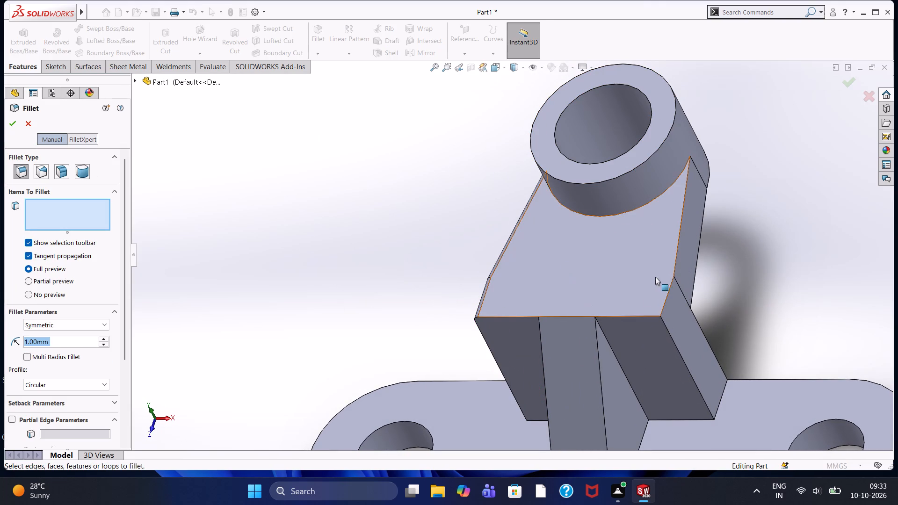
{"action": "left_click", "coordinate": [665, 297]}
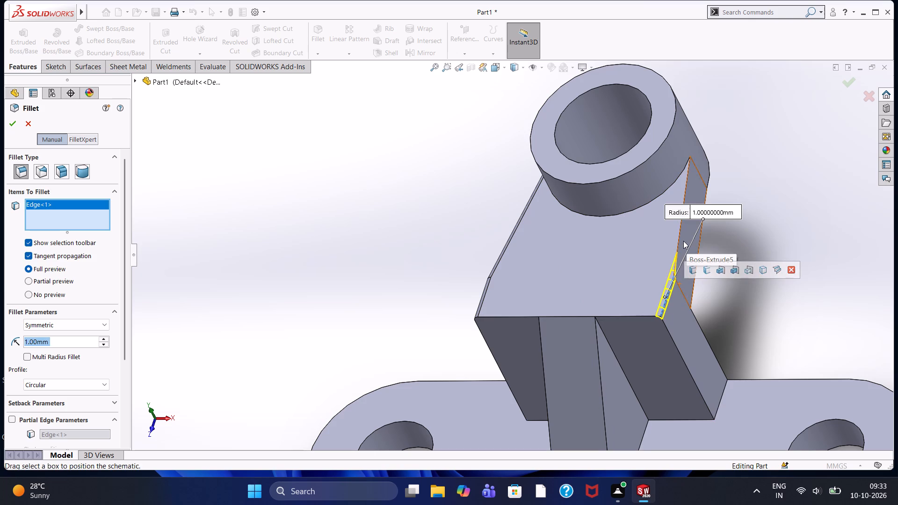
{"action": "left_click", "coordinate": [679, 232]}
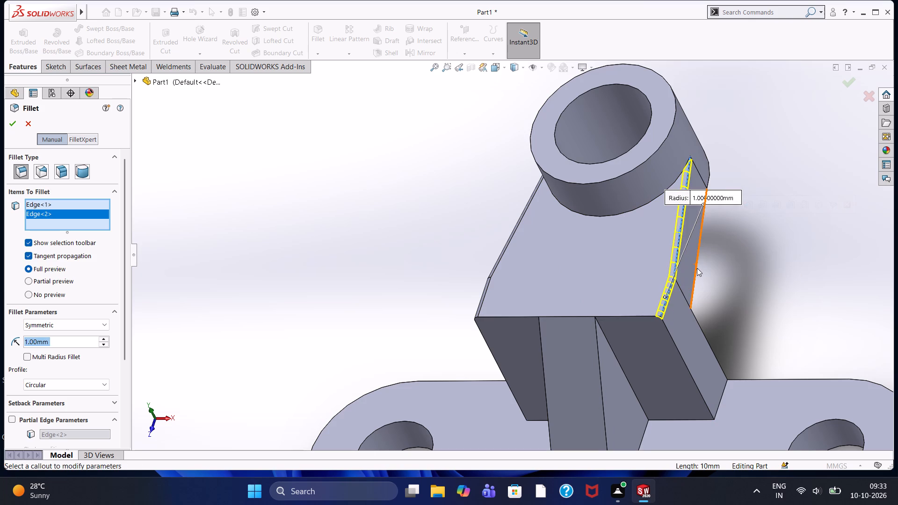
{"action": "left_click", "coordinate": [697, 268]}
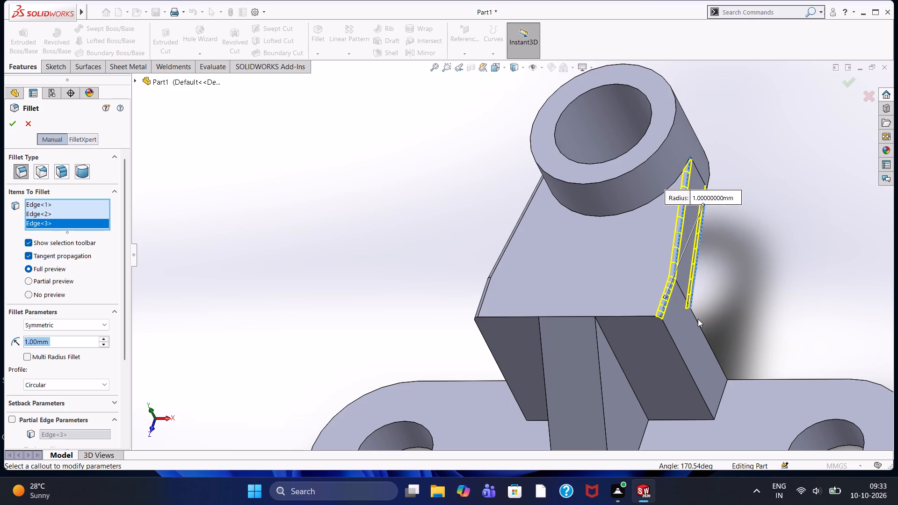
{"action": "left_click", "coordinate": [697, 321]}
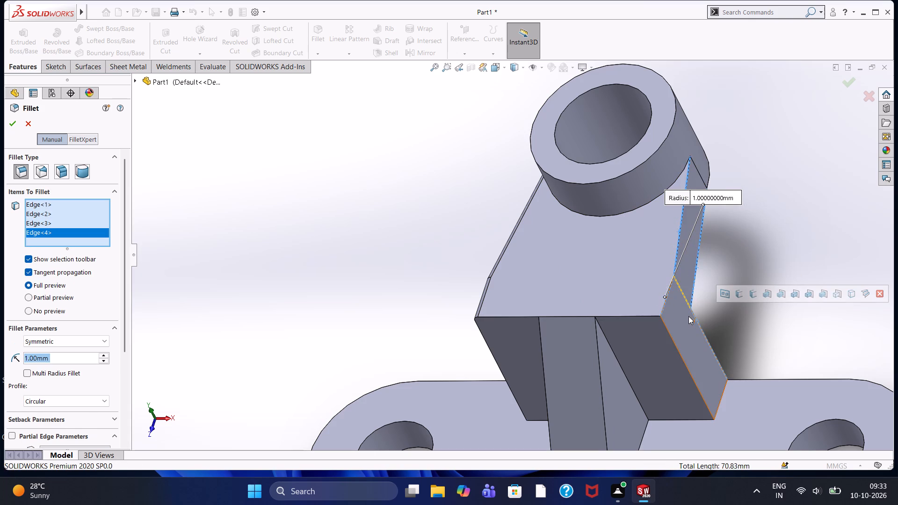
{"action": "right_click", "coordinate": [72, 235]}
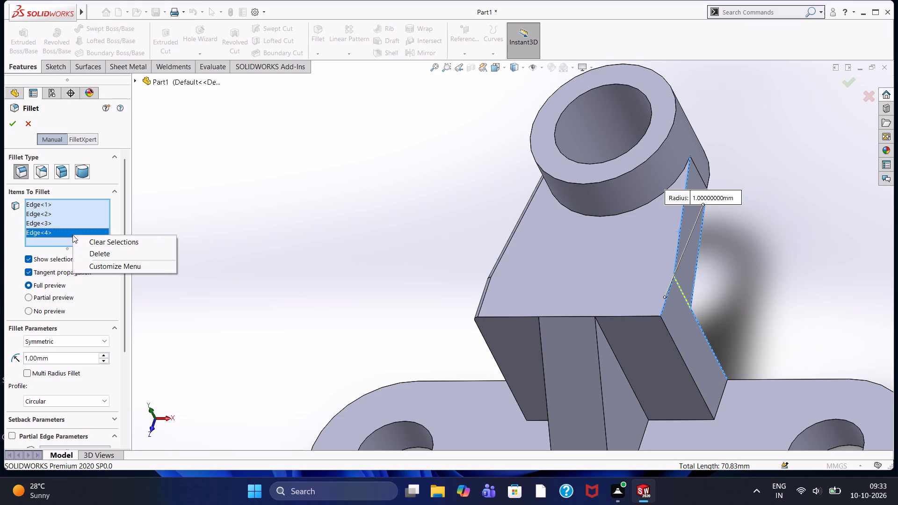
{"action": "left_click", "coordinate": [94, 257]}
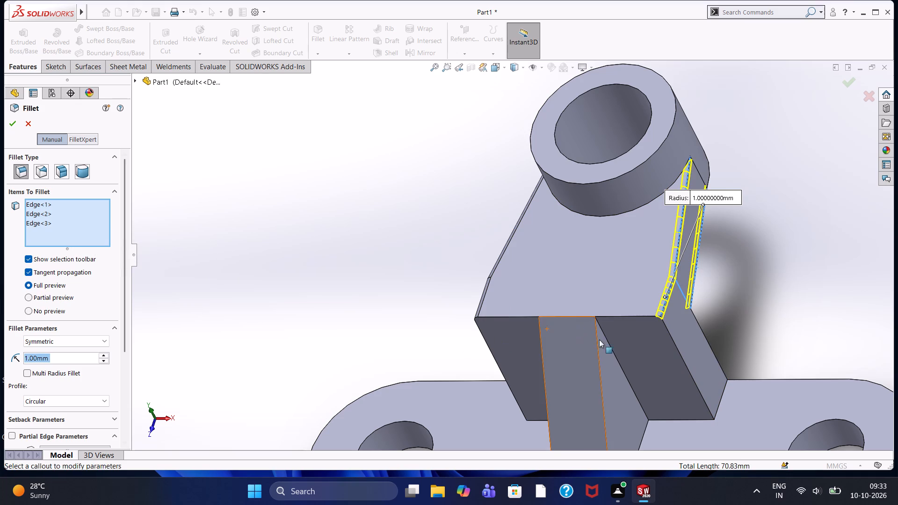
Add the top plate's lower edge on the opposite side to the selection and complete the 1 mm fillet.
{"action": "middle_click_drag", "start_coordinate": [282, 255], "coordinate": [370, 281]}
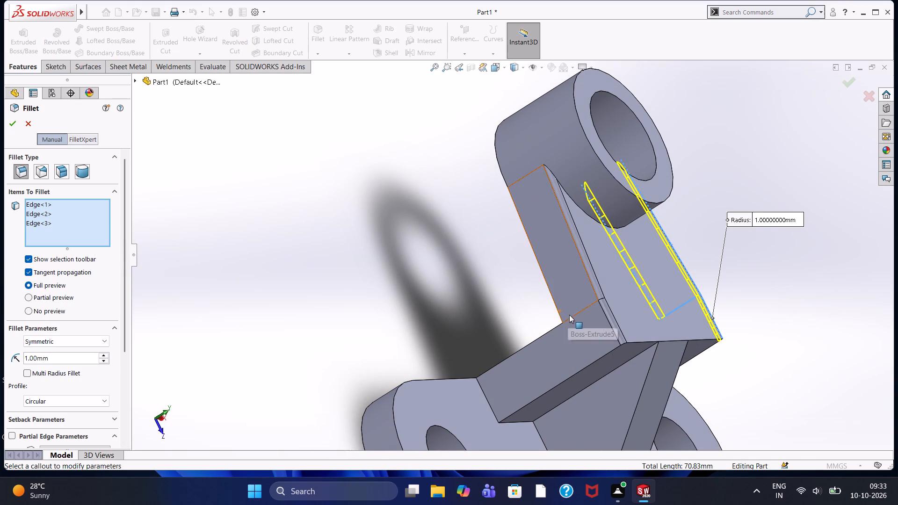
{"action": "left_click", "coordinate": [573, 315]}
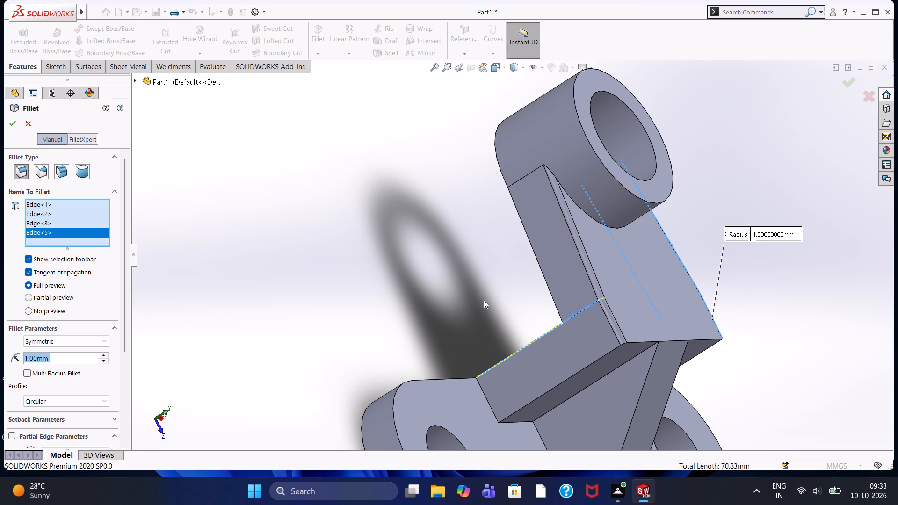
{"action": "right_click", "coordinate": [65, 231]}
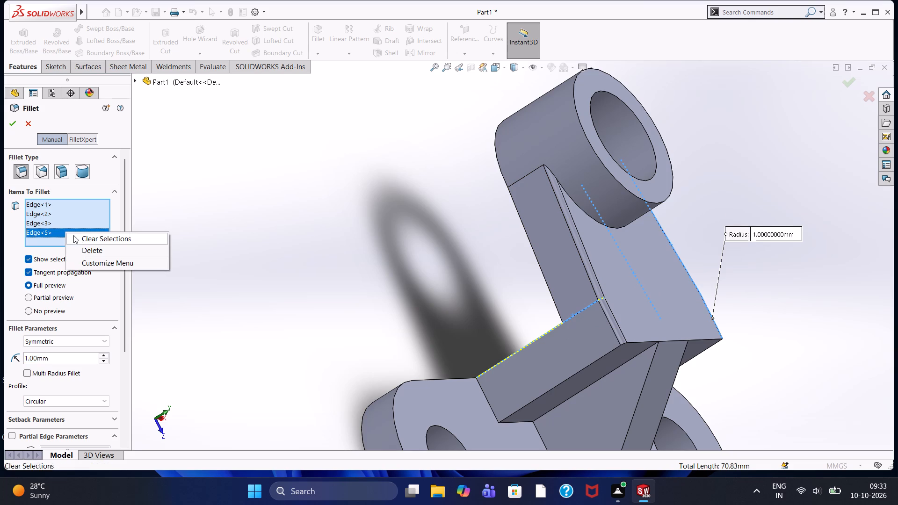
{"action": "left_click", "coordinate": [85, 246]}
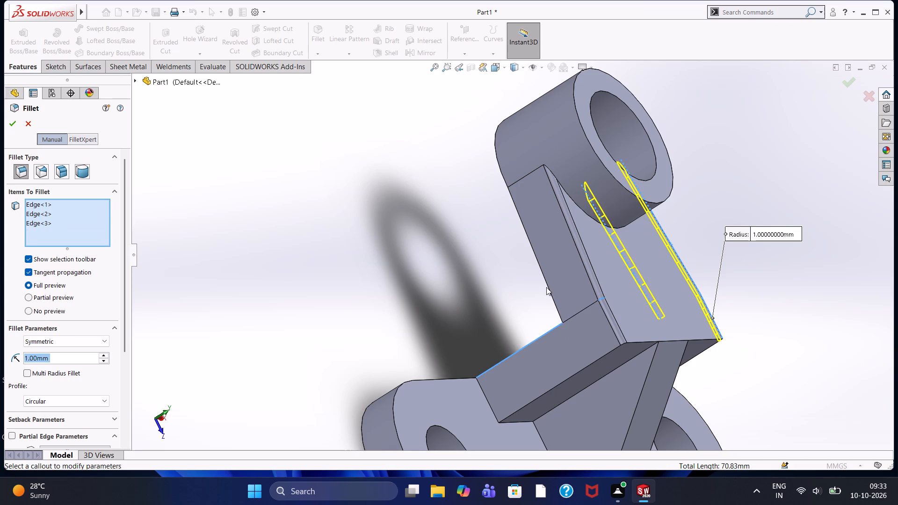
{"action": "left_click", "coordinate": [548, 285]}
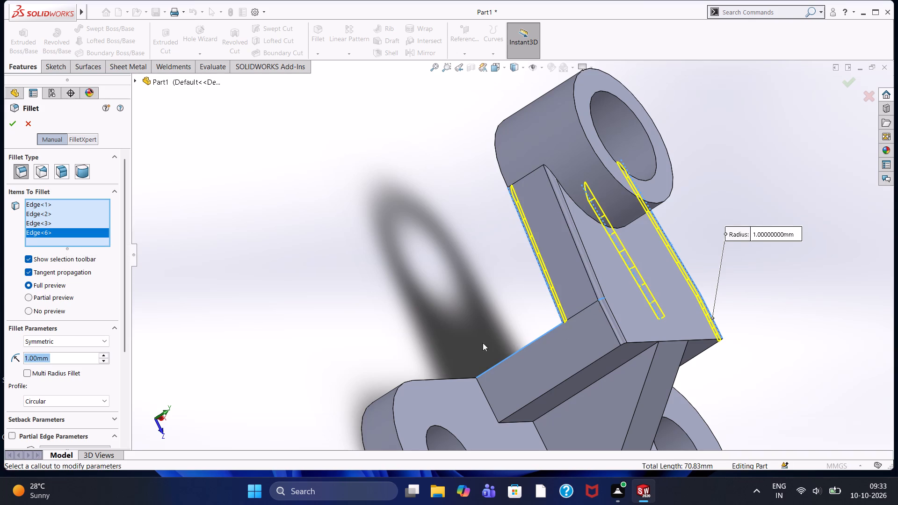
{"action": "left_click", "coordinate": [561, 382]}
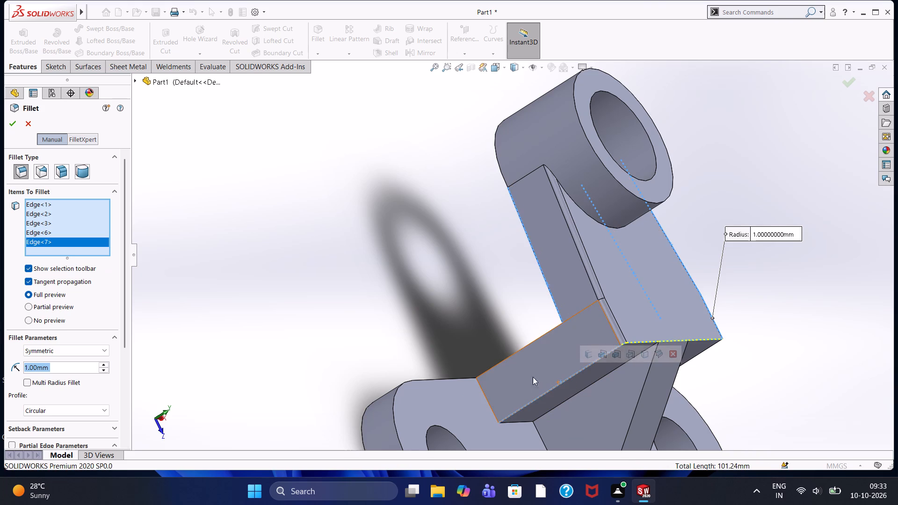
{"action": "right_click", "coordinate": [63, 245]}
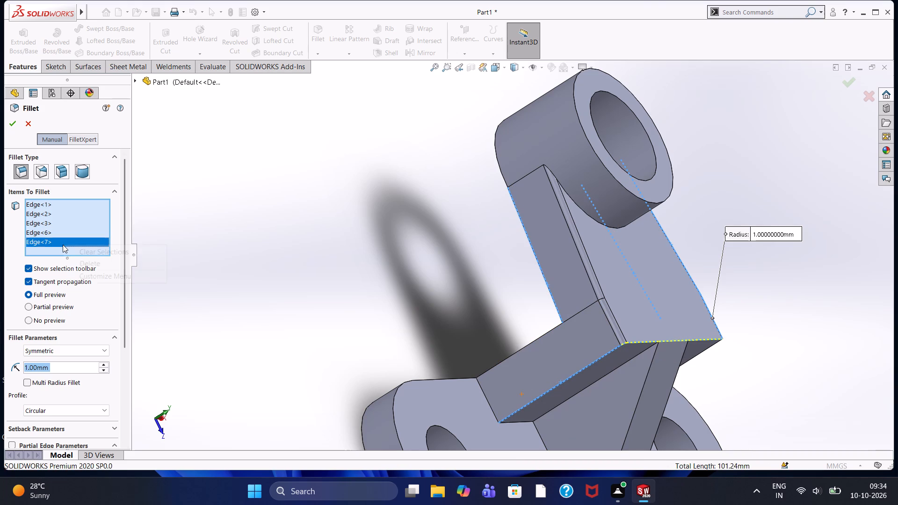
{"action": "left_click", "coordinate": [91, 266]}
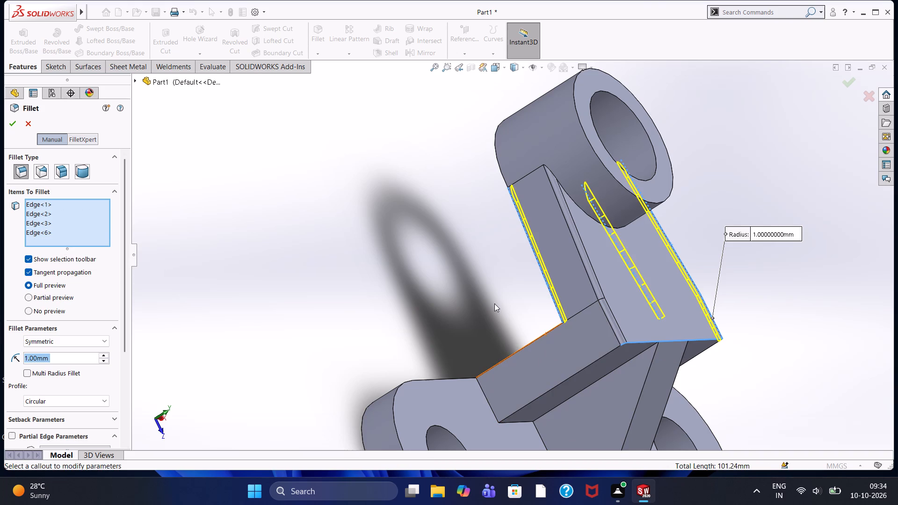
{"action": "middle_click_drag", "start_coordinate": [493, 303], "coordinate": [380, 234]}
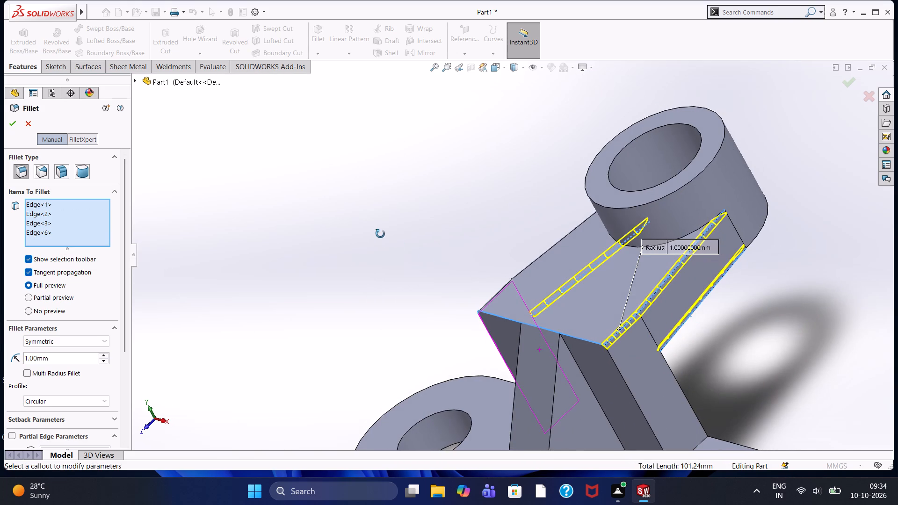
{"action": "middle_click_drag", "start_coordinate": [380, 234], "coordinate": [436, 267]}
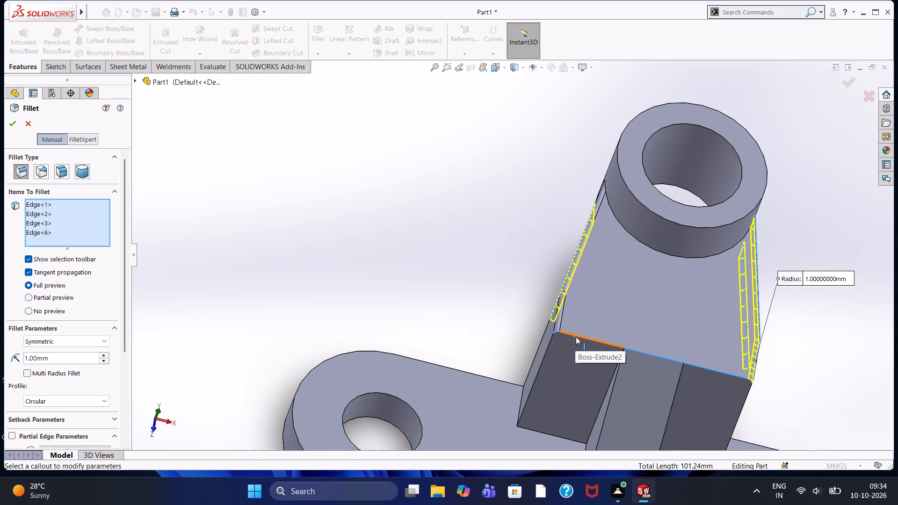
{"action": "middle_click_drag", "start_coordinate": [465, 304], "coordinate": [507, 350]}
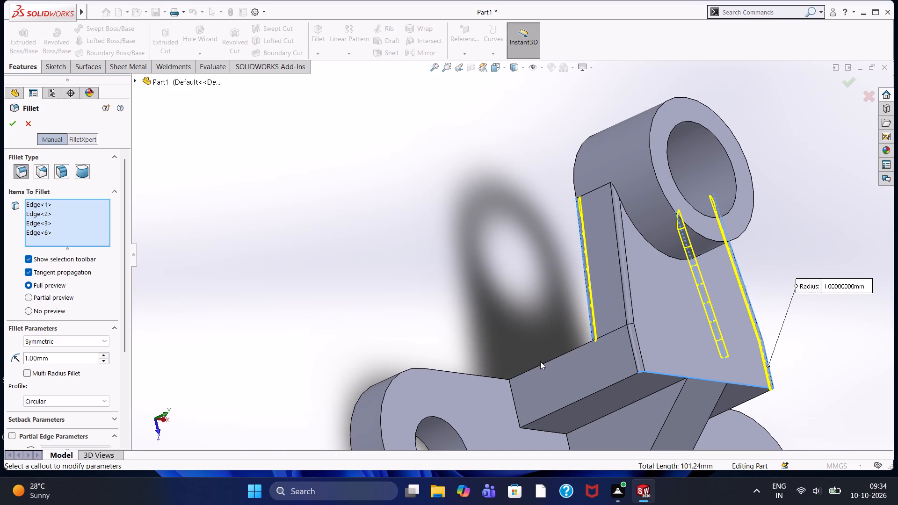
{"action": "left_click", "coordinate": [542, 363]}
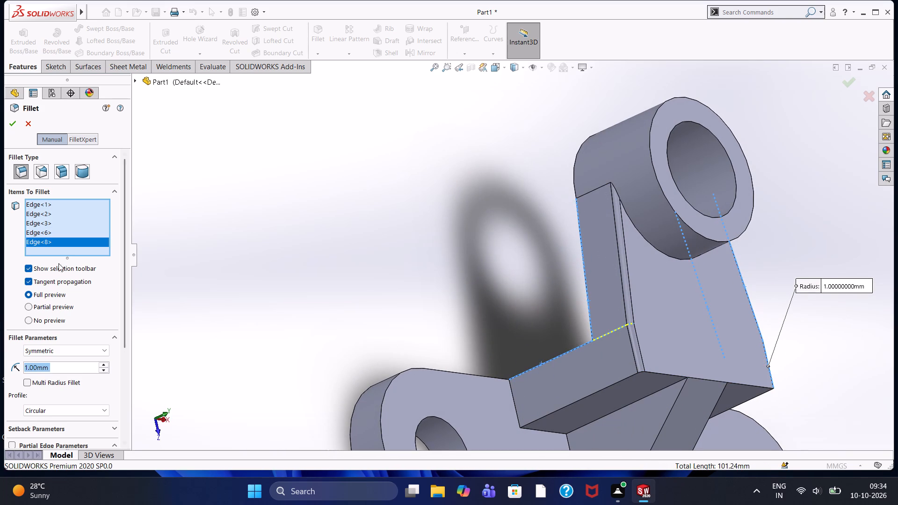
{"action": "right_click", "coordinate": [62, 241]}
{"action": "left_click", "coordinate": [82, 262]}
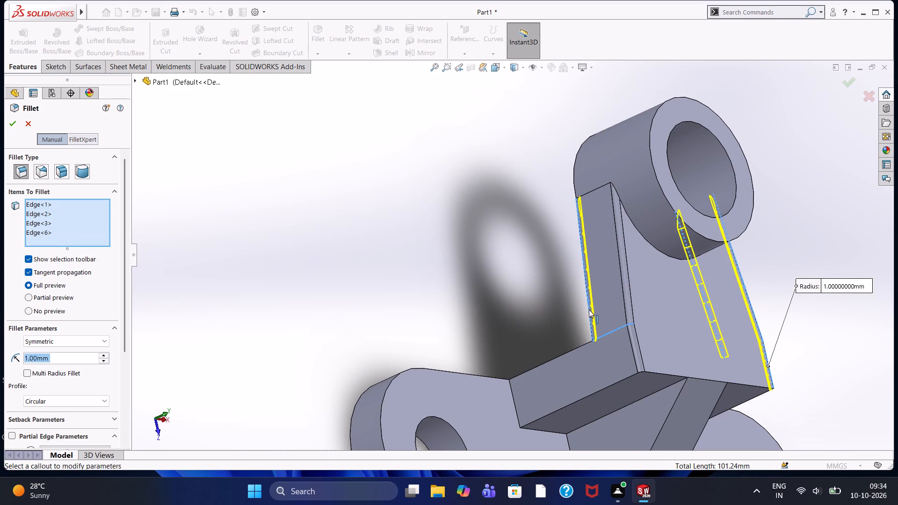
{"action": "middle_click_drag", "start_coordinate": [577, 305], "coordinate": [471, 277]}
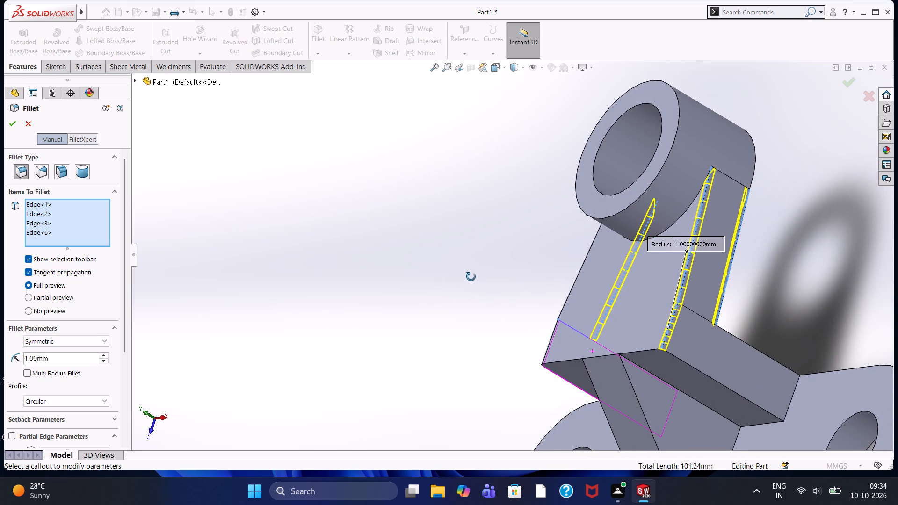
{"action": "middle_click_drag", "start_coordinate": [471, 277], "coordinate": [551, 283]}
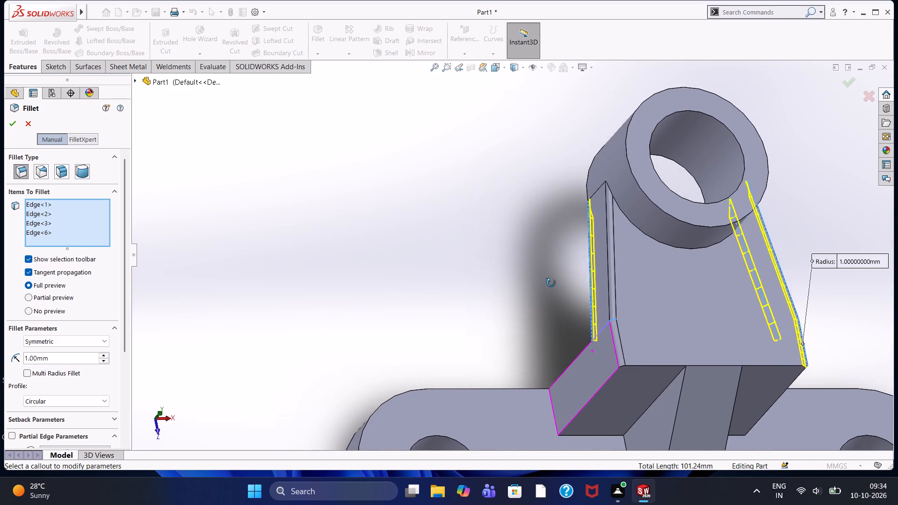
{"action": "middle_click_drag", "start_coordinate": [551, 283], "coordinate": [574, 281]}
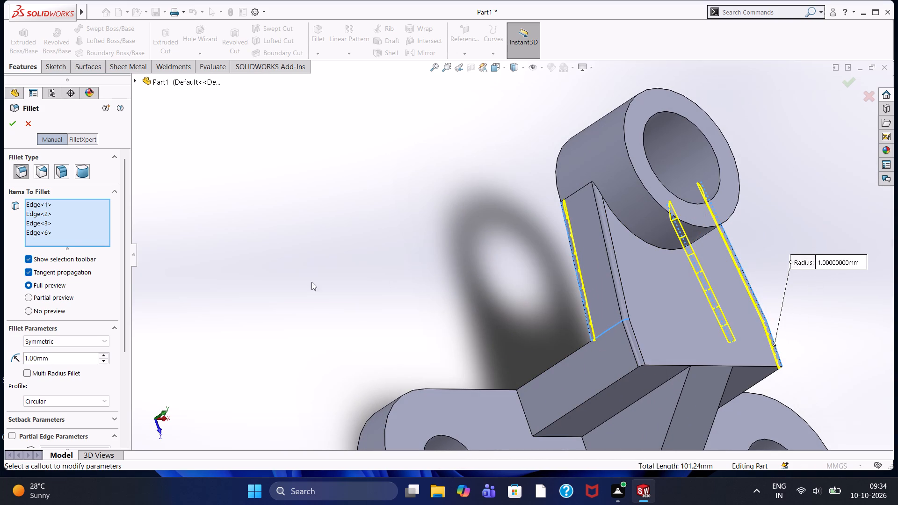
{"action": "left_click", "coordinate": [14, 127]}
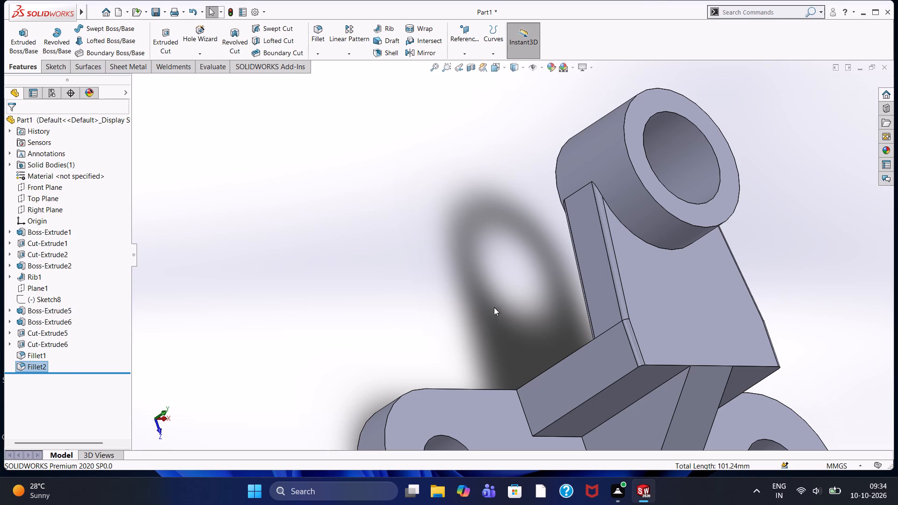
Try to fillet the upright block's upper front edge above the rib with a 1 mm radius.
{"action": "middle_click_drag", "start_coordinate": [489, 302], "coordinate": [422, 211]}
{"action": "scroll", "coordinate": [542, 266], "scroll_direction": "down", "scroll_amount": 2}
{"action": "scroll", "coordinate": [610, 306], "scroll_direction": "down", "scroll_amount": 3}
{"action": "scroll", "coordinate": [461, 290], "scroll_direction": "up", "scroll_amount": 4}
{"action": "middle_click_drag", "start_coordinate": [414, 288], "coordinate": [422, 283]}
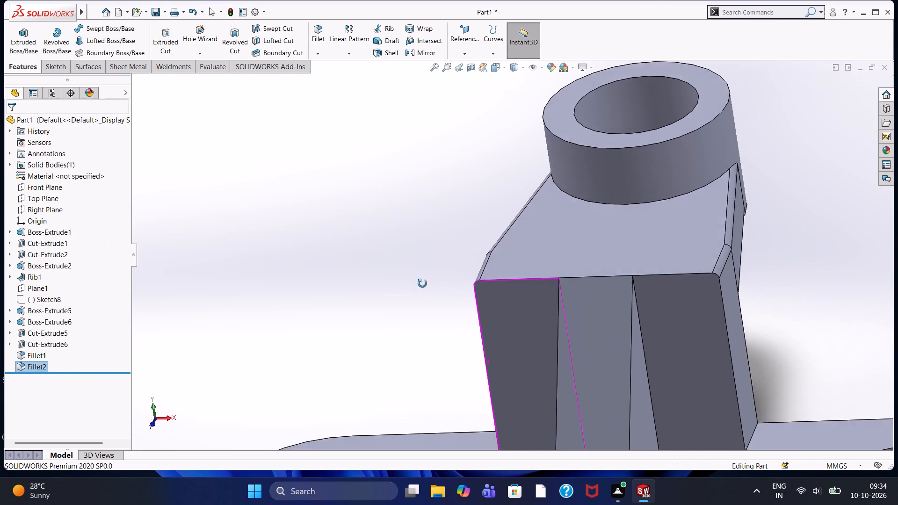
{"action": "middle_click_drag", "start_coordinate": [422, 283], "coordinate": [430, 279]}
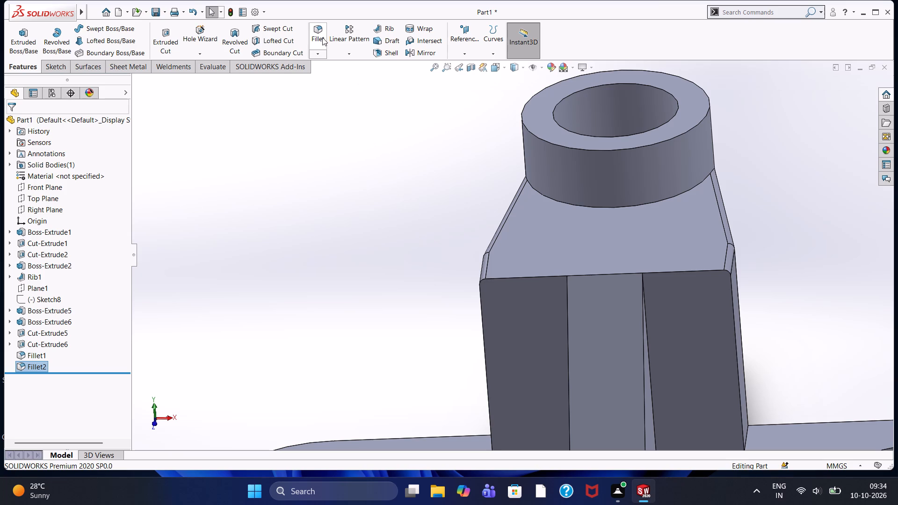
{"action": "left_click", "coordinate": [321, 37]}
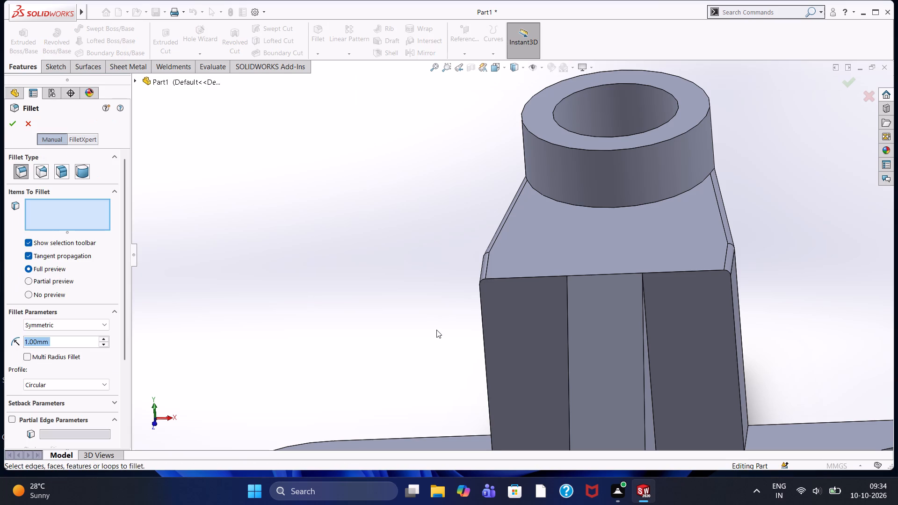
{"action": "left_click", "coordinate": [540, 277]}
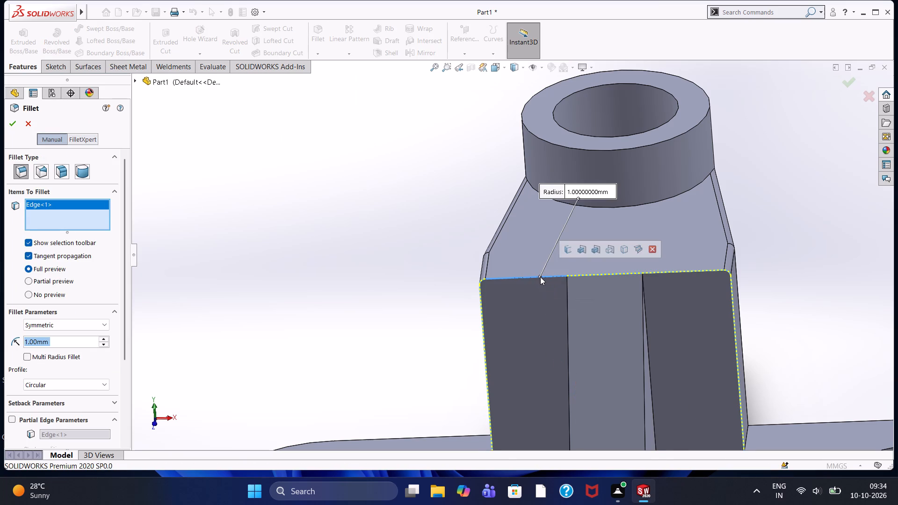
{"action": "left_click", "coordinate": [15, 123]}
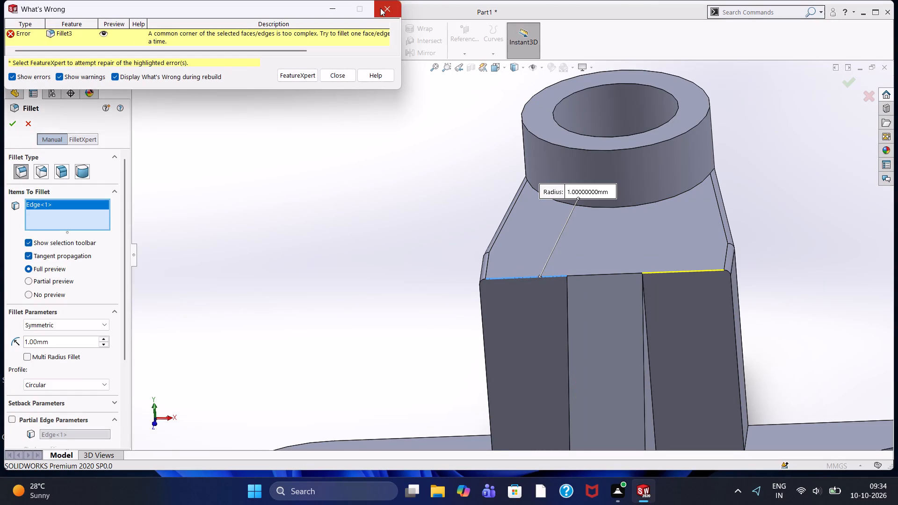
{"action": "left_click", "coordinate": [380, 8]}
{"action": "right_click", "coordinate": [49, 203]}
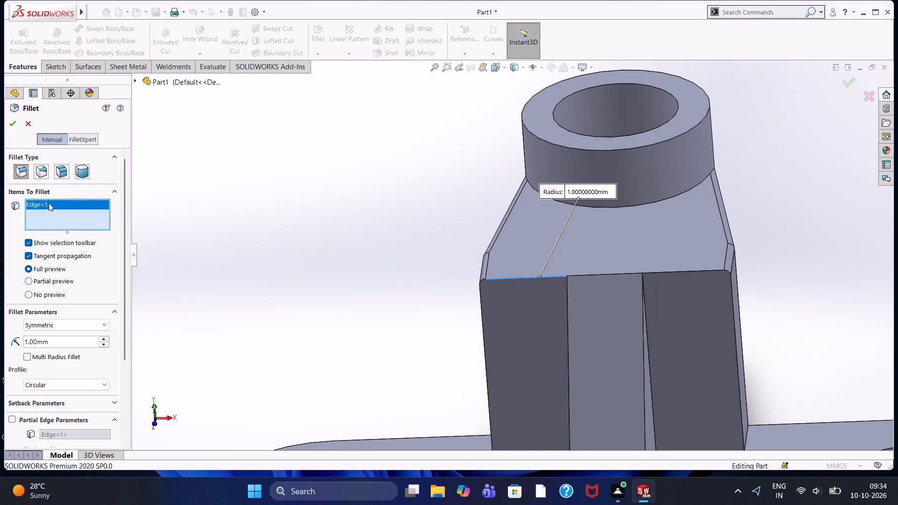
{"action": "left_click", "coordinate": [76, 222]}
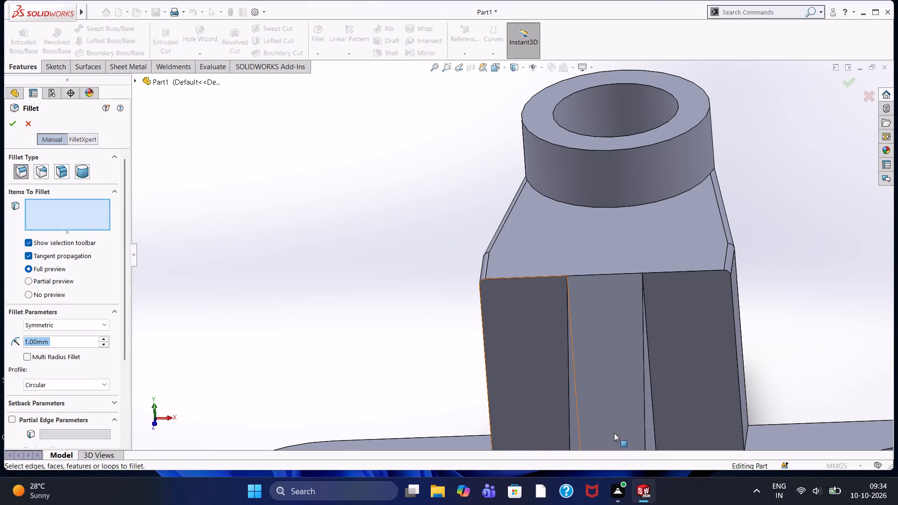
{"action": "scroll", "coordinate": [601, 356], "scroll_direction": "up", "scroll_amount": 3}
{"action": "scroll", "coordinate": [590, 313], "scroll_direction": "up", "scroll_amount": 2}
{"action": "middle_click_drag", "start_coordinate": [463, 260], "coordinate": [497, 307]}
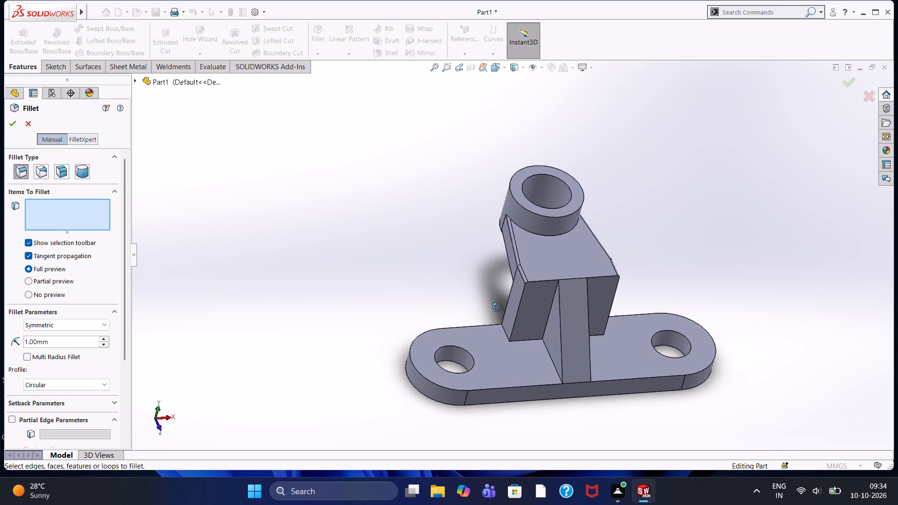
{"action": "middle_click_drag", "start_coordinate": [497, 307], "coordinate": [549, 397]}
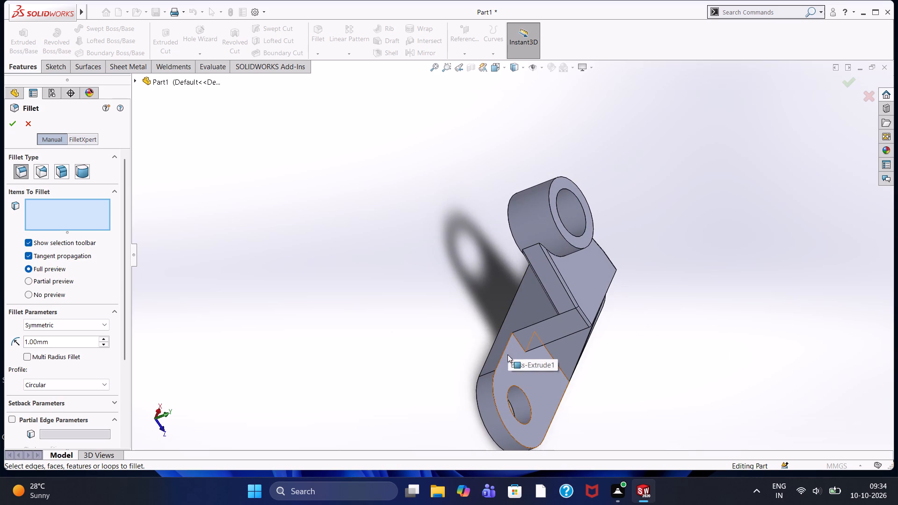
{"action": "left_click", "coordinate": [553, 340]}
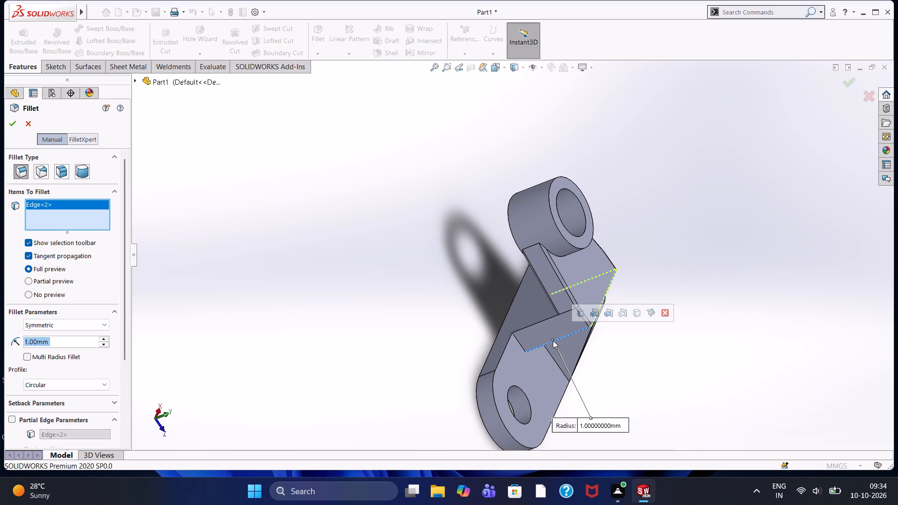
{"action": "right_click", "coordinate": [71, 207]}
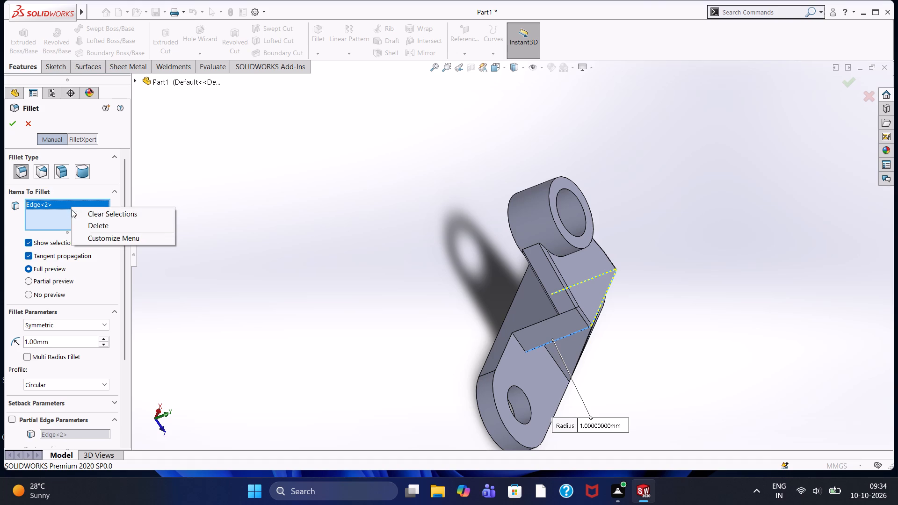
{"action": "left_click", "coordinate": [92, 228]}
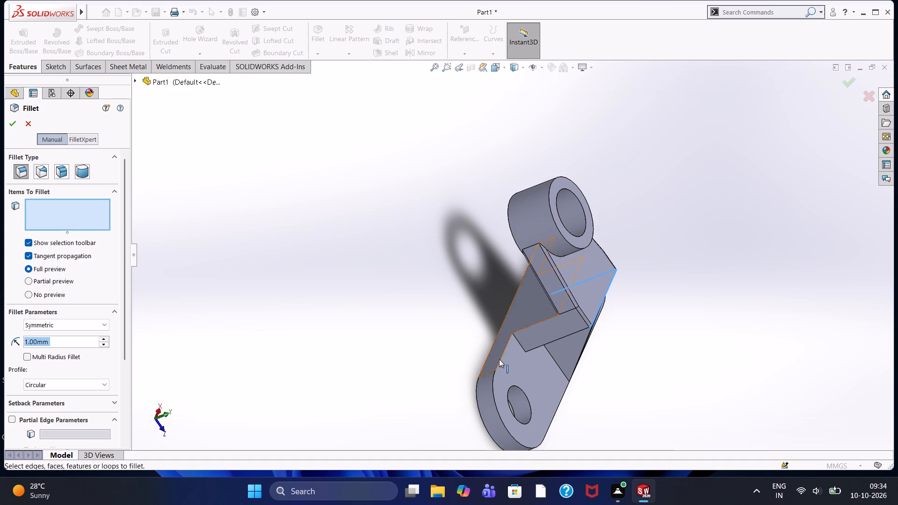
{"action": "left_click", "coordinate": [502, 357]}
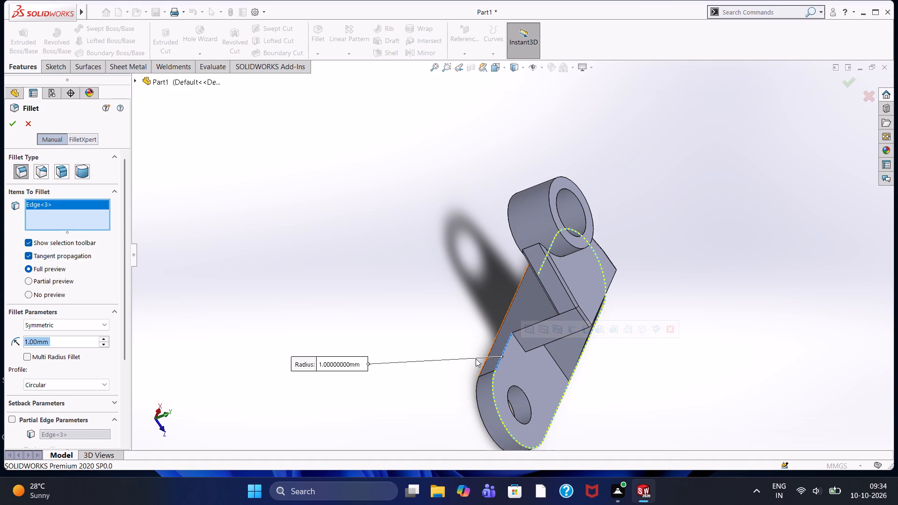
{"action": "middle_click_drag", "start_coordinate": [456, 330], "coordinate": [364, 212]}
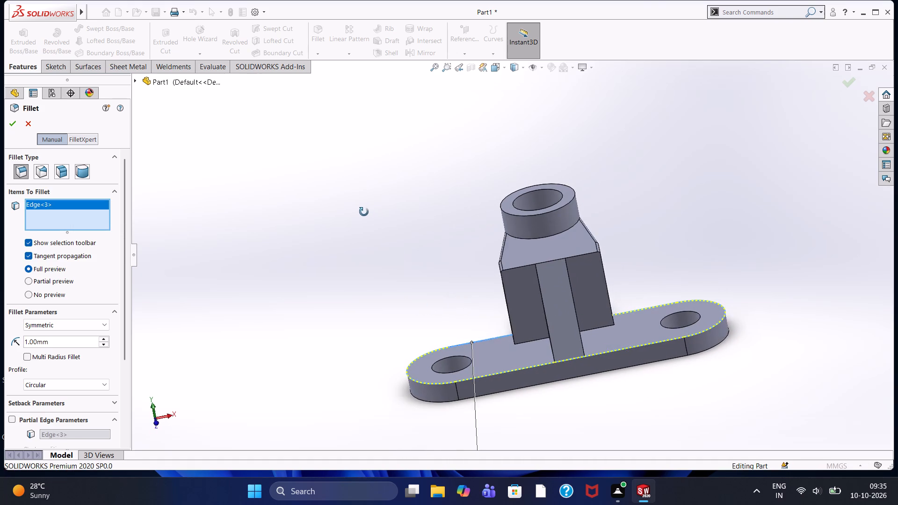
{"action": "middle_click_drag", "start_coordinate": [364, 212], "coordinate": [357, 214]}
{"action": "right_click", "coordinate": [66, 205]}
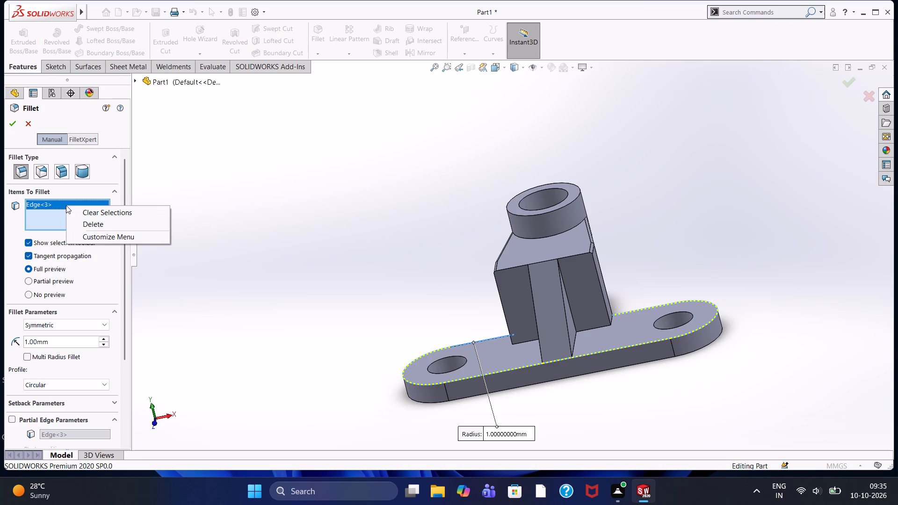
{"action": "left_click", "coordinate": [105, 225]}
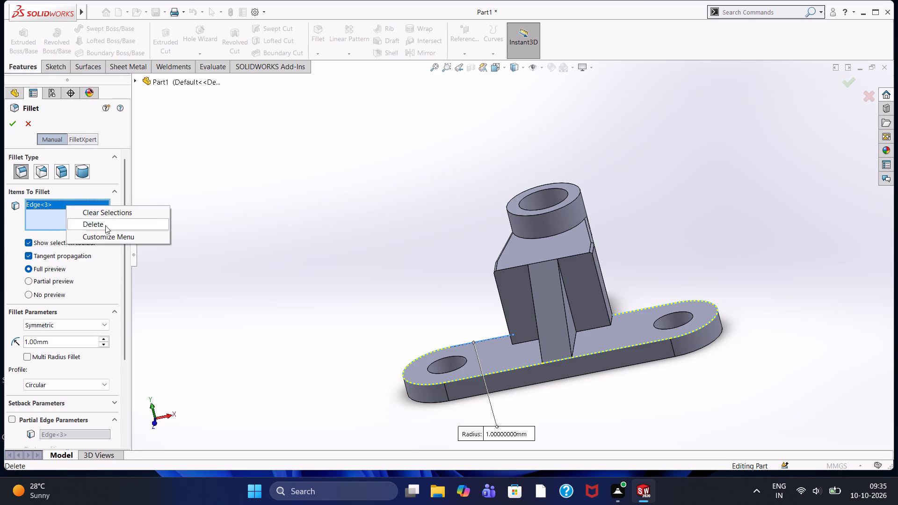
Fillet the four edges where the rib's sides meet the base plate and the upright block with a 1 mm radius.
{"action": "scroll", "coordinate": [514, 400], "scroll_direction": "down", "scroll_amount": 2}
{"action": "scroll", "coordinate": [471, 376], "scroll_direction": "down", "scroll_amount": 1}
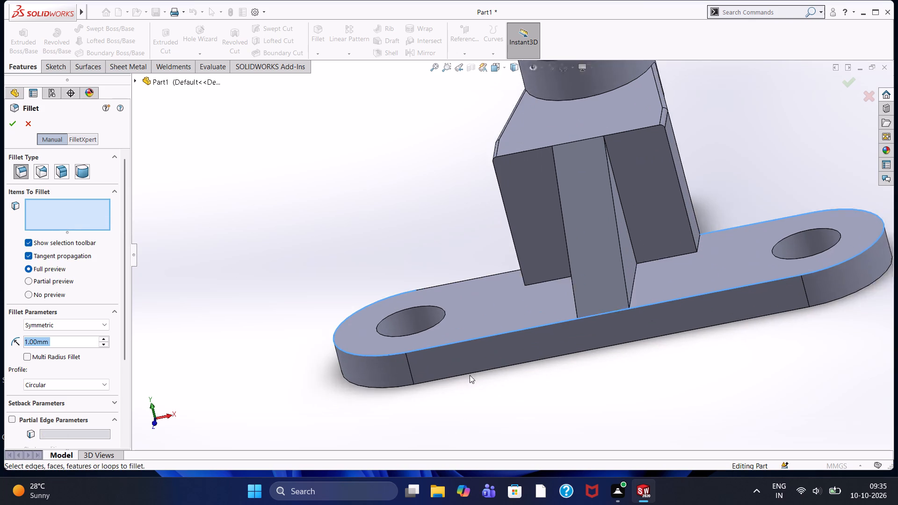
{"action": "scroll", "coordinate": [470, 375], "scroll_direction": "down", "scroll_amount": 1}
{"action": "scroll", "coordinate": [446, 367], "scroll_direction": "up", "scroll_amount": 3}
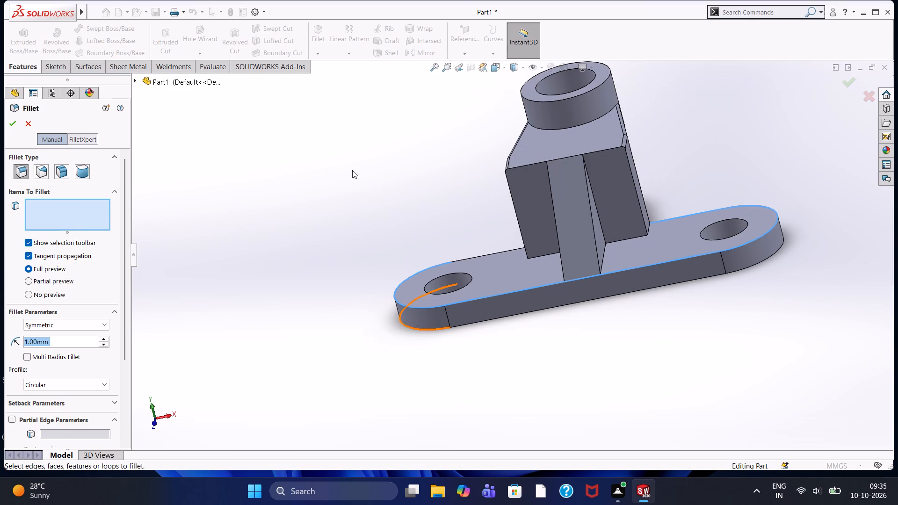
{"action": "scroll", "coordinate": [593, 174], "scroll_direction": "down", "scroll_amount": 1}
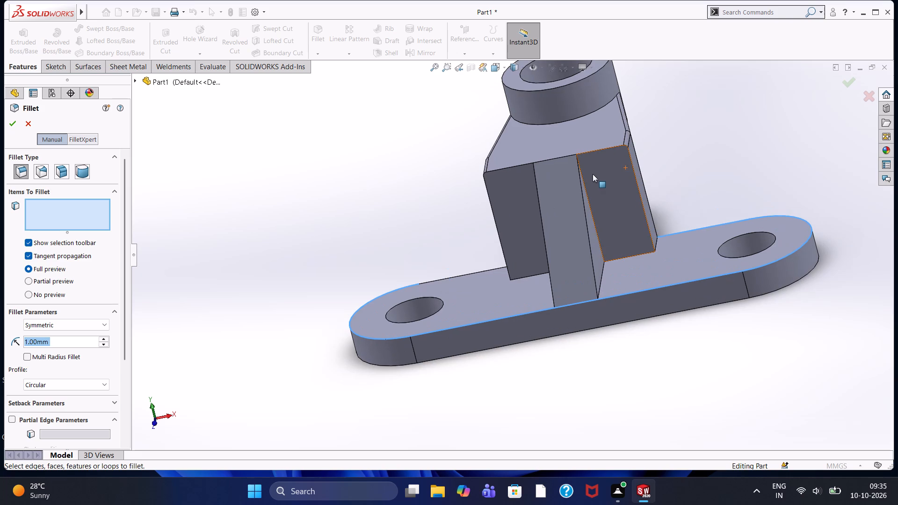
{"action": "middle_click_drag", "start_coordinate": [448, 158], "coordinate": [447, 158]}
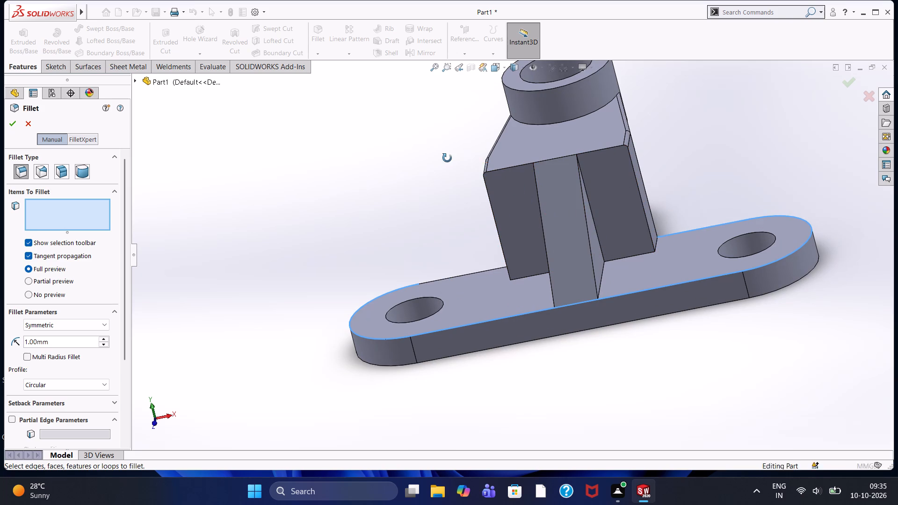
{"action": "middle_click_drag", "start_coordinate": [447, 158], "coordinate": [406, 181]}
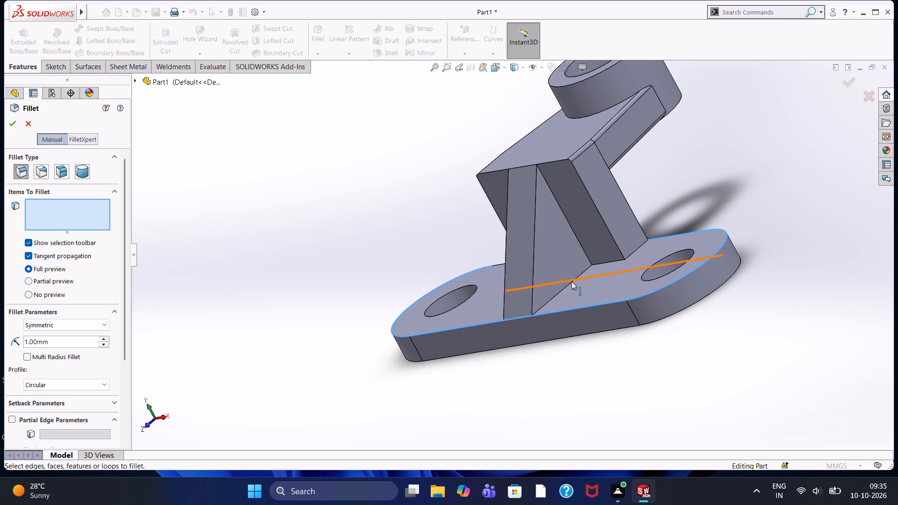
{"action": "left_click", "coordinate": [572, 281]}
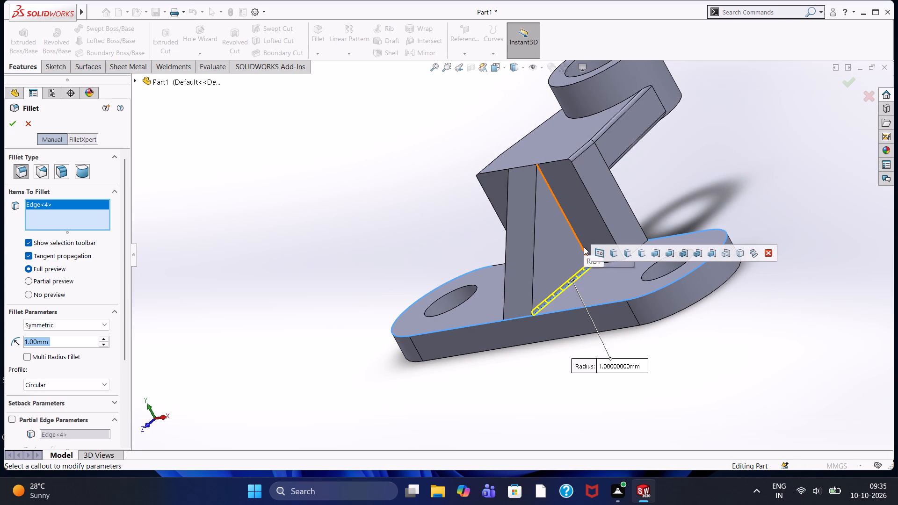
{"action": "left_click", "coordinate": [584, 247]}
{"action": "middle_click_drag", "start_coordinate": [408, 187], "coordinate": [490, 236]}
{"action": "left_click", "coordinate": [564, 296]}
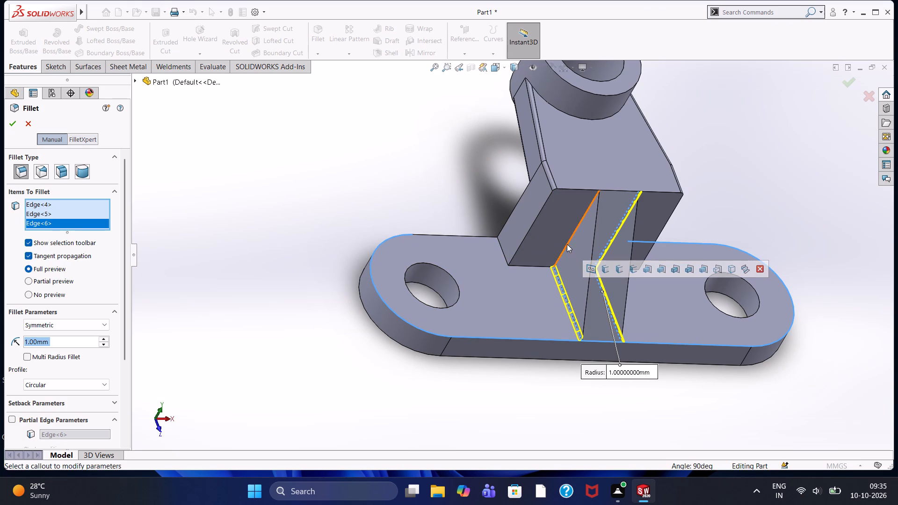
{"action": "left_click", "coordinate": [566, 243]}
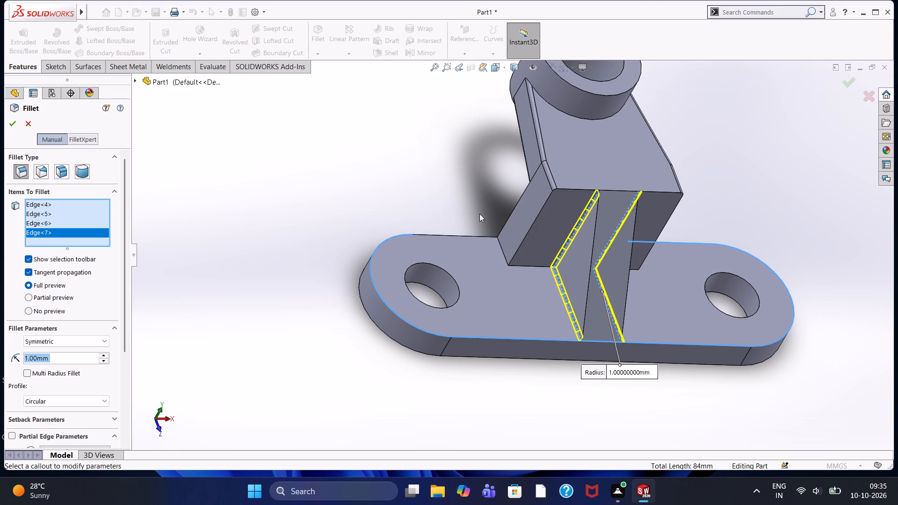
{"action": "scroll", "coordinate": [470, 196], "scroll_direction": "up", "scroll_amount": 1}
{"action": "middle_click_drag", "start_coordinate": [470, 196], "coordinate": [438, 139]}
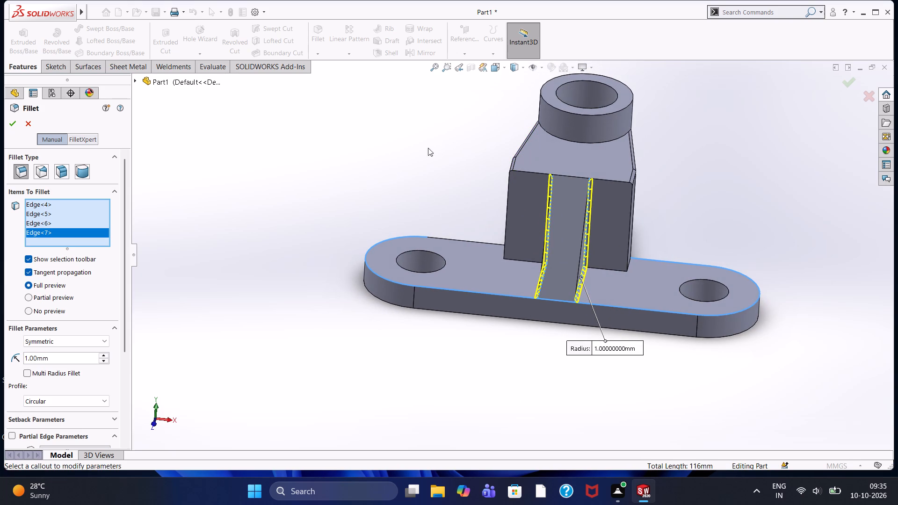
{"action": "left_click", "coordinate": [11, 125]}
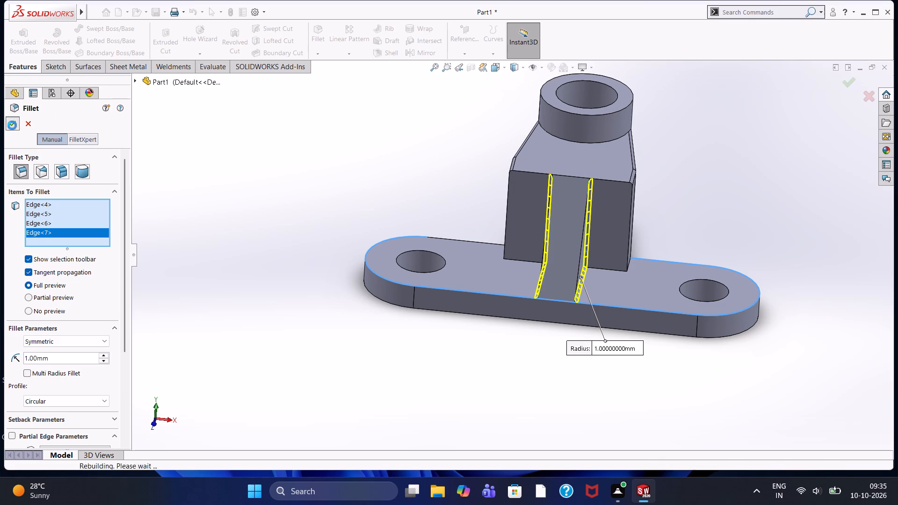
Inspect the fillets along the rib's joints with the block and base plate up close.
{"action": "scroll", "coordinate": [416, 182], "scroll_direction": "up", "scroll_amount": 1}
{"action": "middle_click_drag", "start_coordinate": [418, 184], "coordinate": [440, 208]}
{"action": "scroll", "coordinate": [424, 192], "scroll_direction": "up", "scroll_amount": 1}
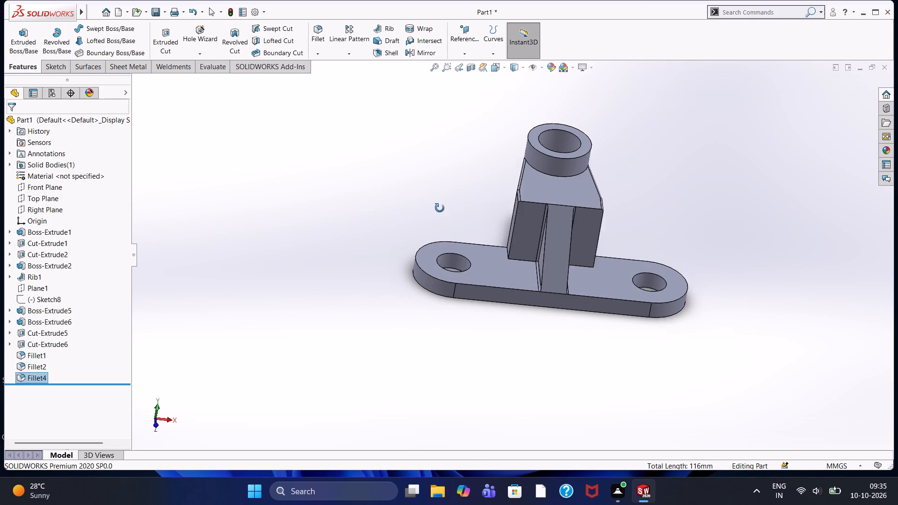
{"action": "middle_click_drag", "start_coordinate": [440, 208], "coordinate": [443, 211]}
{"action": "scroll", "coordinate": [585, 252], "scroll_direction": "down", "scroll_amount": 3}
{"action": "scroll", "coordinate": [522, 247], "scroll_direction": "down", "scroll_amount": 8}
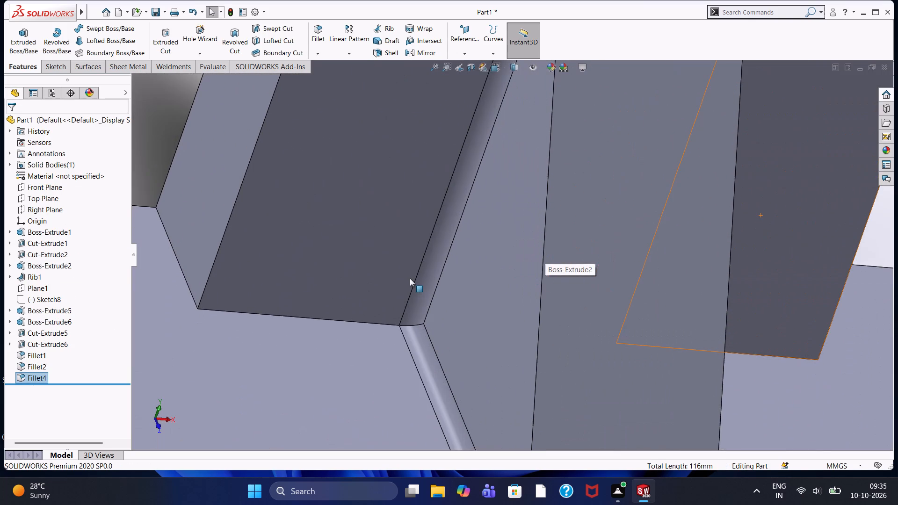
{"action": "scroll", "coordinate": [412, 278], "scroll_direction": "up", "scroll_amount": 6}
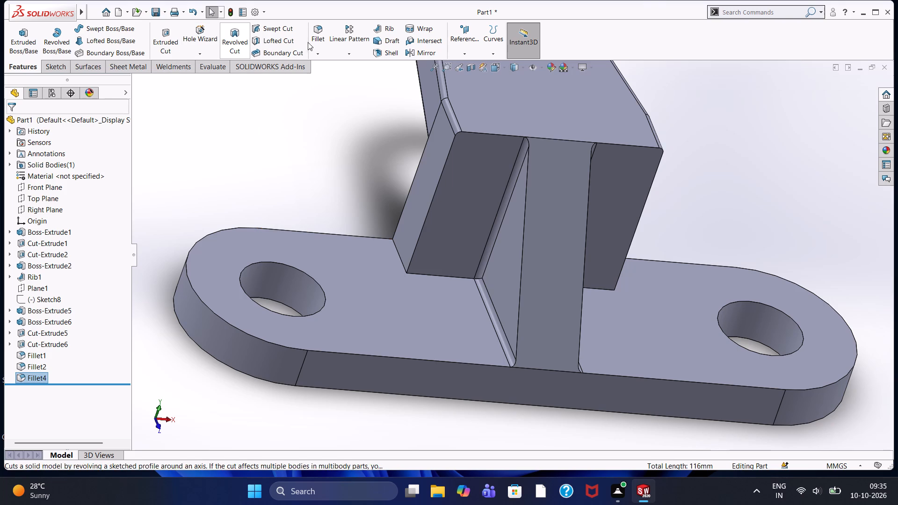
Start a 1 mm fillet on the block's front base edges beside the rib, both plate holes' top rims, and the boss's top inner and outer rims.
{"action": "left_click", "coordinate": [320, 34]}
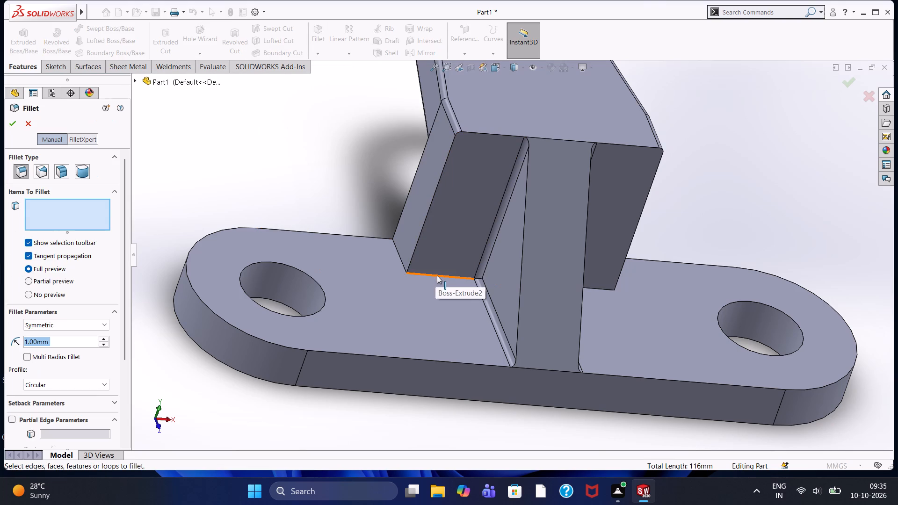
{"action": "left_click", "coordinate": [437, 275]}
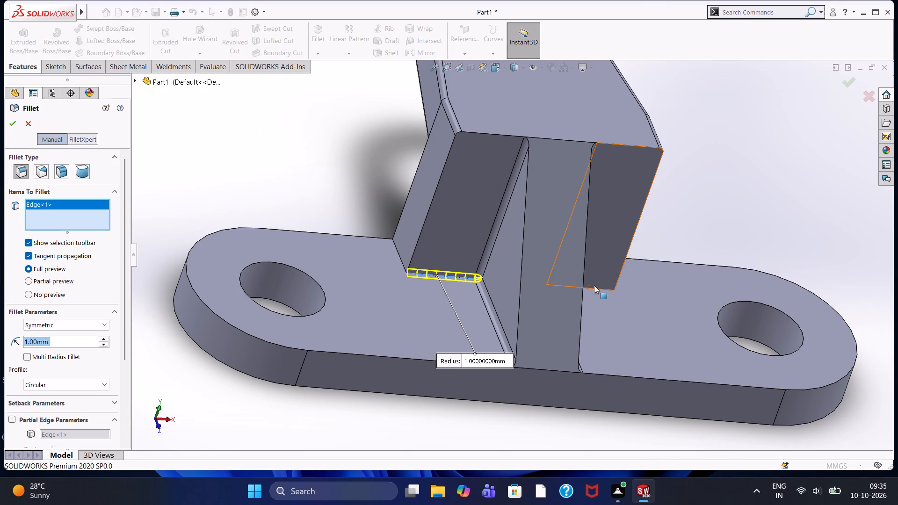
{"action": "left_click", "coordinate": [599, 289]}
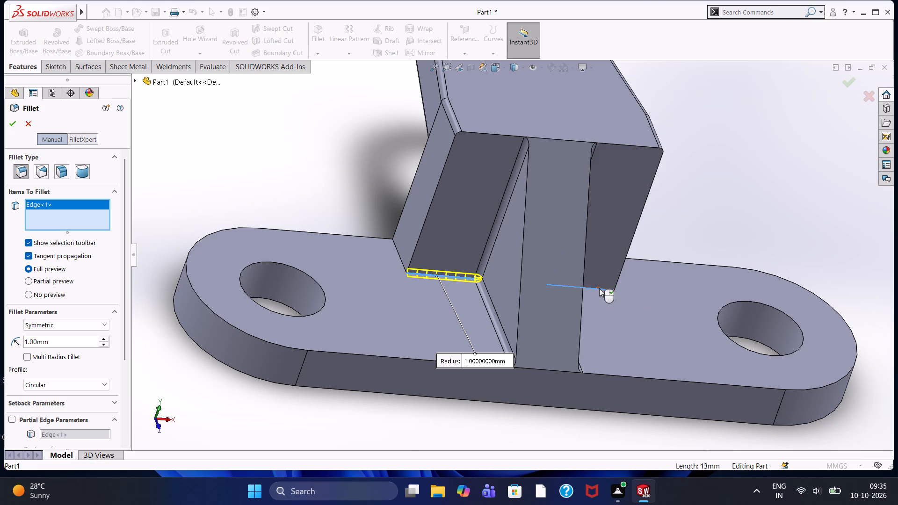
{"action": "left_click", "coordinate": [306, 275]}
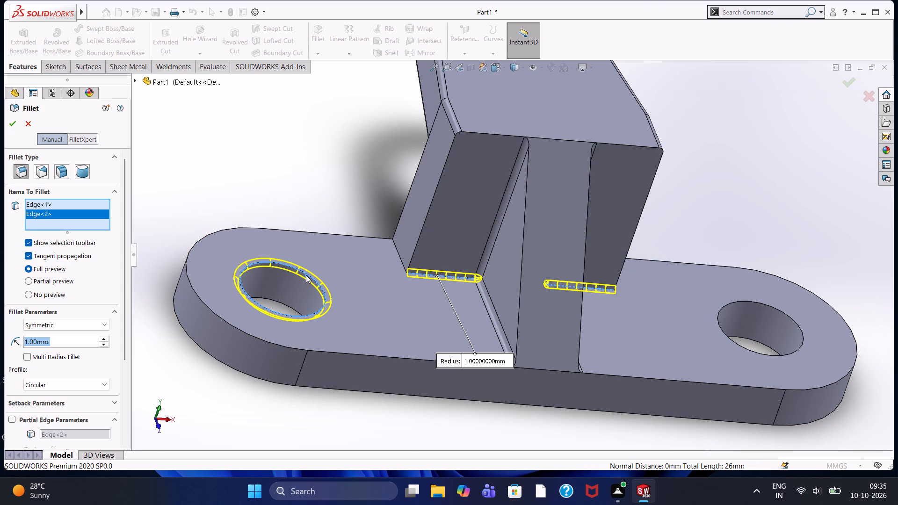
{"action": "scroll", "coordinate": [391, 228], "scroll_direction": "up", "scroll_amount": 2}
{"action": "scroll", "coordinate": [611, 209], "scroll_direction": "up", "scroll_amount": 2}
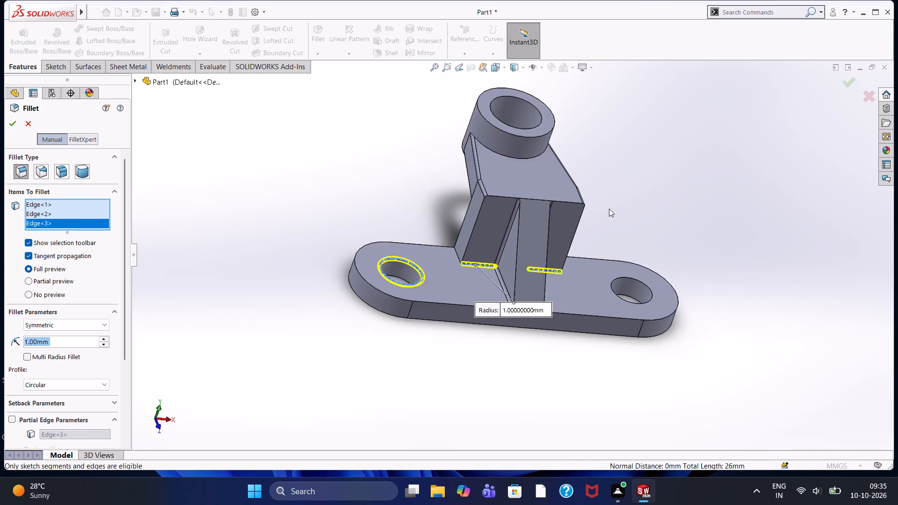
{"action": "scroll", "coordinate": [609, 209], "scroll_direction": "up", "scroll_amount": 1}
{"action": "left_click", "coordinate": [619, 277]}
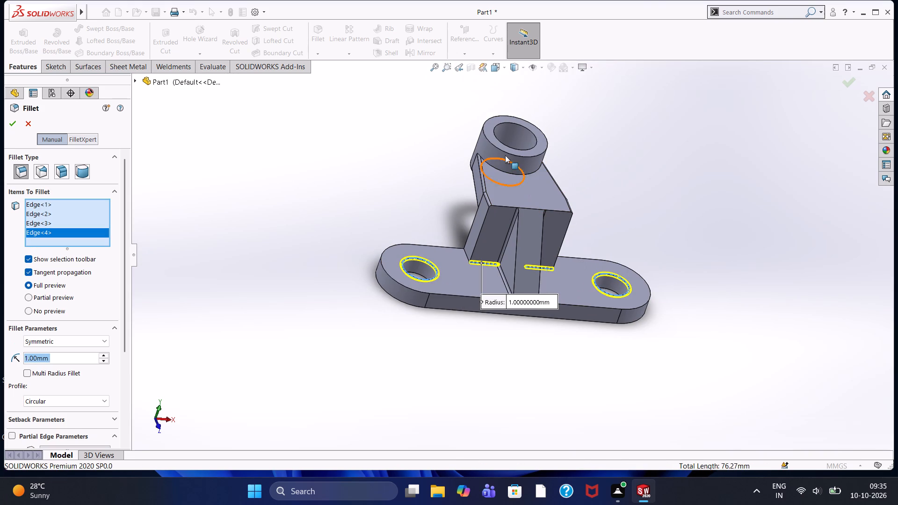
{"action": "left_click", "coordinate": [511, 122]}
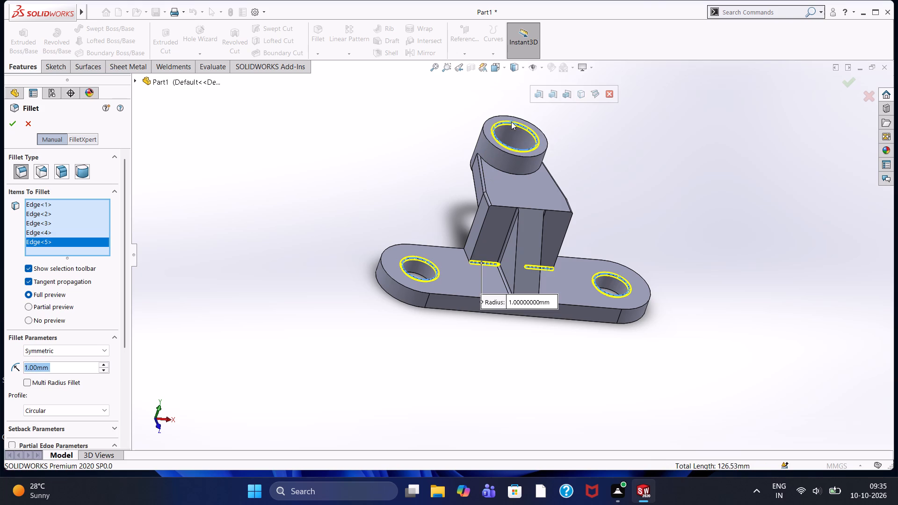
{"action": "left_click", "coordinate": [516, 116]}
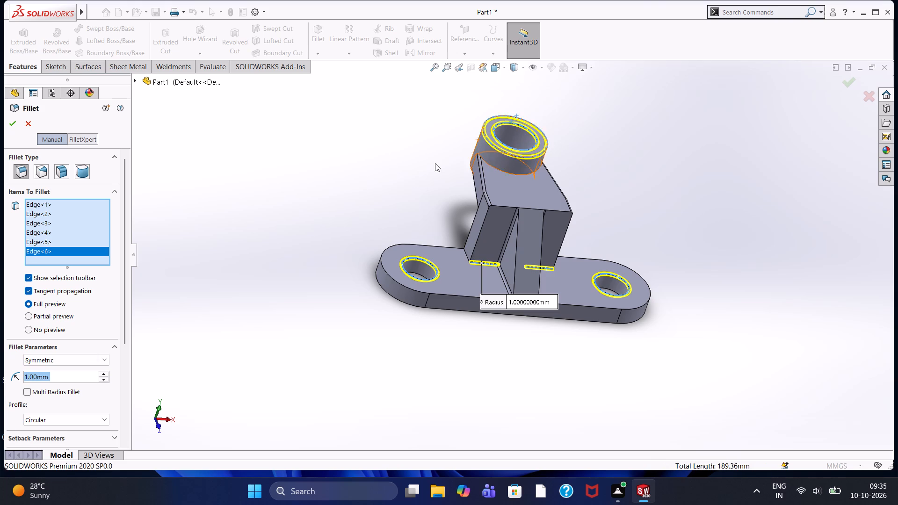
Add the boss's bottom inner and outer rims and both plate holes' bottom rims to the 1 mm fillet and apply it.
{"action": "middle_click_drag", "start_coordinate": [385, 191], "coordinate": [489, 115]}
{"action": "scroll", "coordinate": [489, 115], "scroll_direction": "up", "scroll_amount": 1}
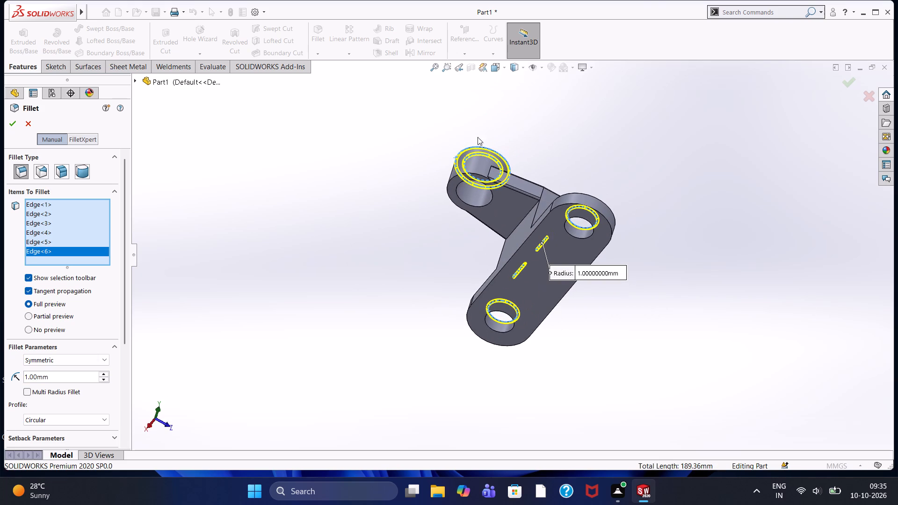
{"action": "left_click", "coordinate": [456, 190]}
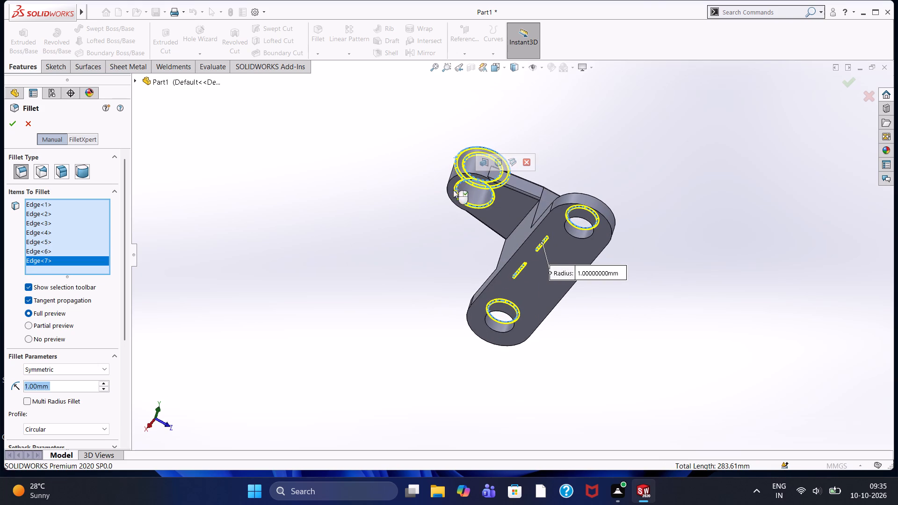
{"action": "left_click", "coordinate": [447, 184]}
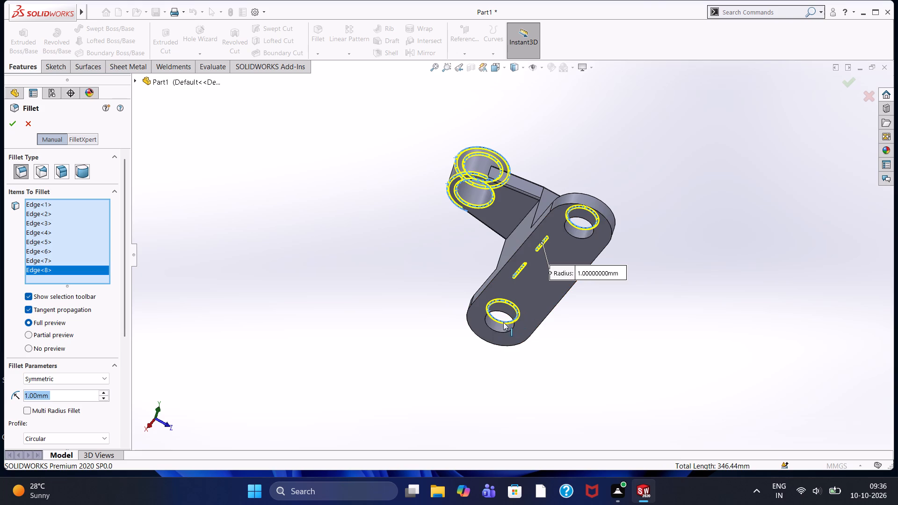
{"action": "left_click", "coordinate": [500, 331]}
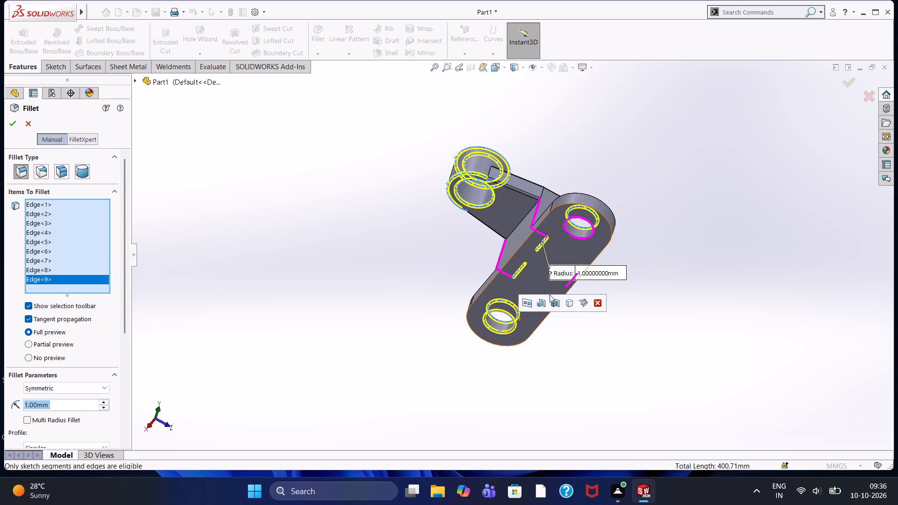
{"action": "left_click", "coordinate": [587, 237]}
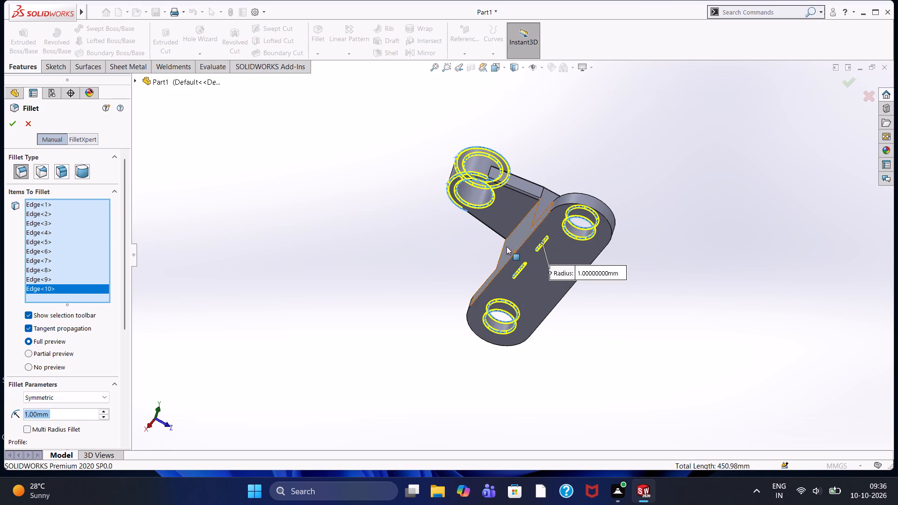
{"action": "middle_click_drag", "start_coordinate": [471, 230], "coordinate": [369, 349]}
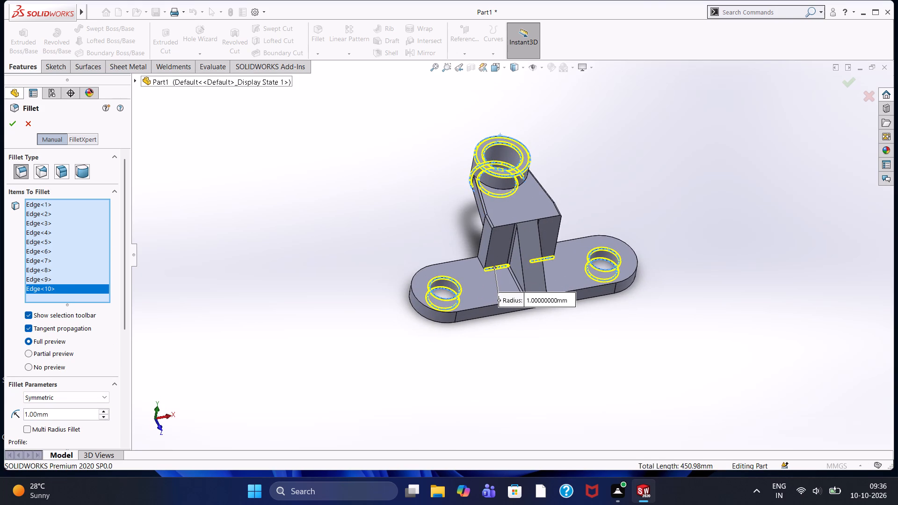
{"action": "left_click", "coordinate": [11, 124]}
{"action": "left_click", "coordinate": [319, 189]}
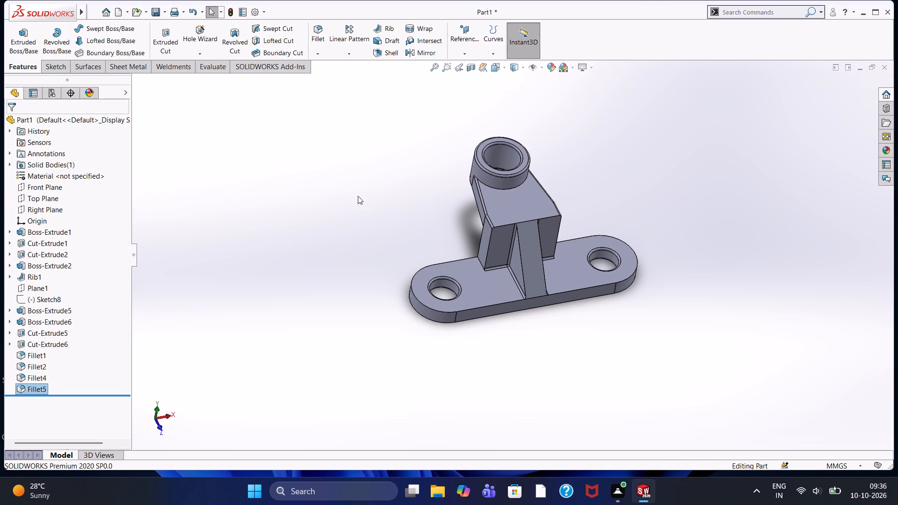
Examine the new fillets on the boss rims, the plate holes and the block's base beside the rib up close.
{"action": "scroll", "coordinate": [528, 174], "scroll_direction": "down", "scroll_amount": 6}
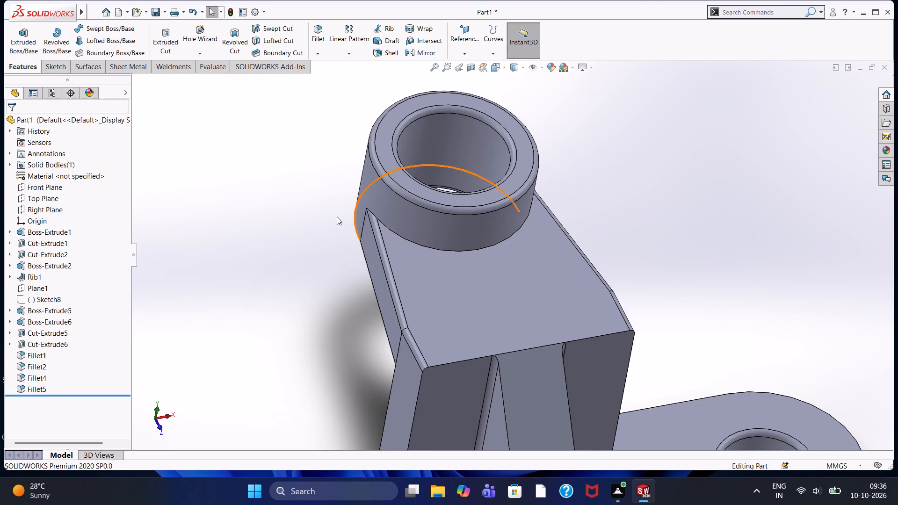
{"action": "middle_click_drag", "start_coordinate": [304, 203], "coordinate": [245, 162]}
{"action": "scroll", "coordinate": [432, 309], "scroll_direction": "up", "scroll_amount": 3}
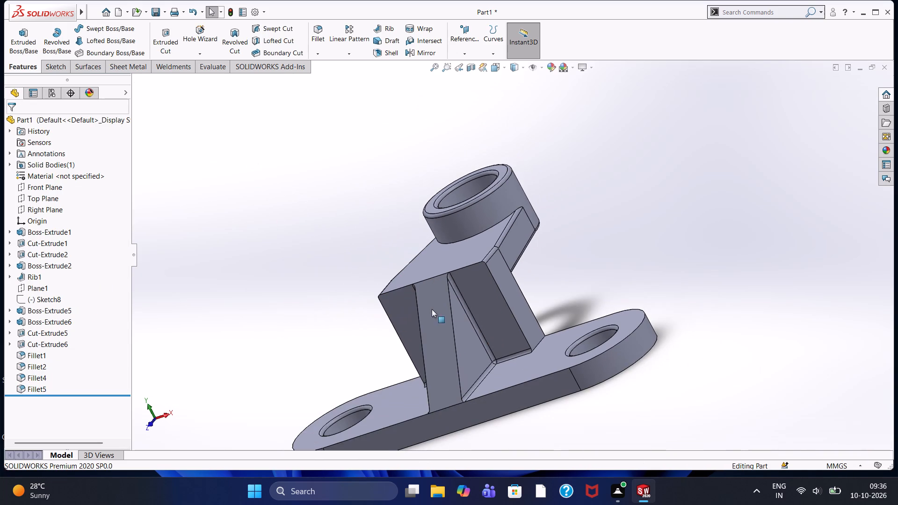
{"action": "scroll", "coordinate": [461, 356], "scroll_direction": "up", "scroll_amount": 1}
{"action": "scroll", "coordinate": [458, 361], "scroll_direction": "down", "scroll_amount": 2}
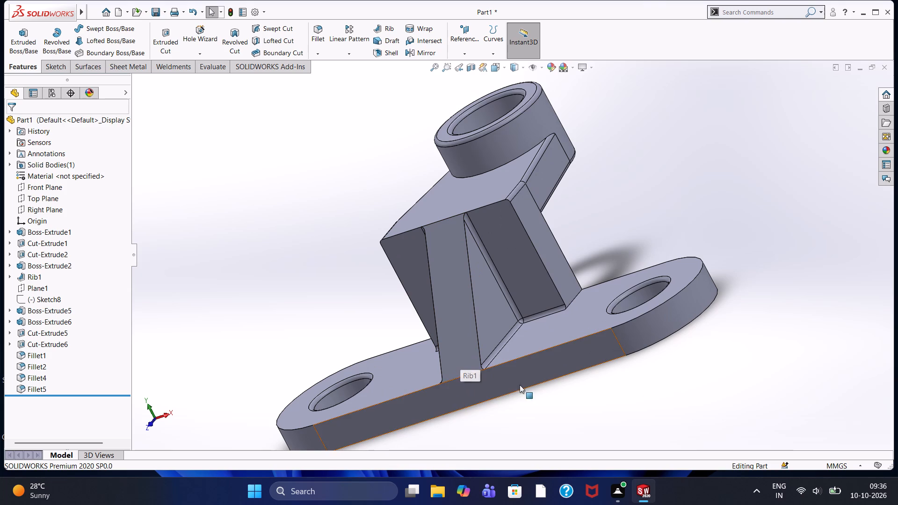
{"action": "scroll", "coordinate": [468, 266], "scroll_direction": "down", "scroll_amount": 1}
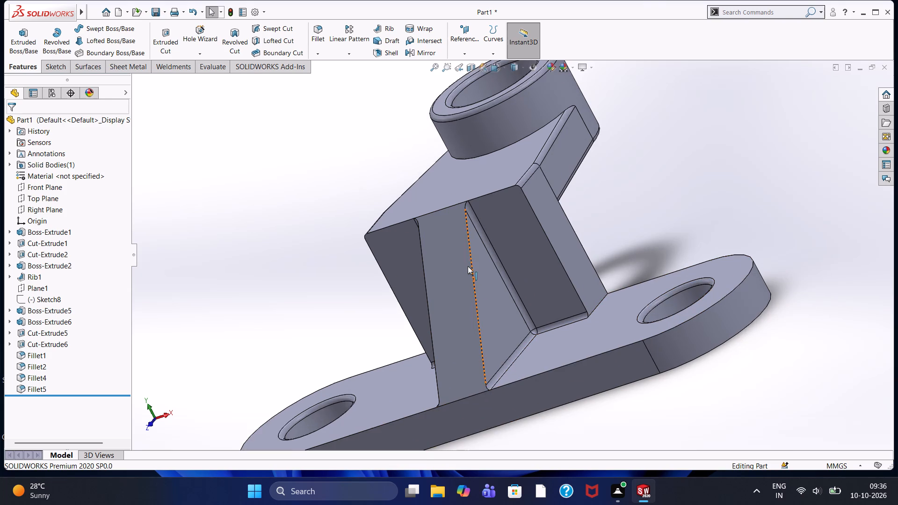
{"action": "scroll", "coordinate": [468, 266], "scroll_direction": "up", "scroll_amount": 2}
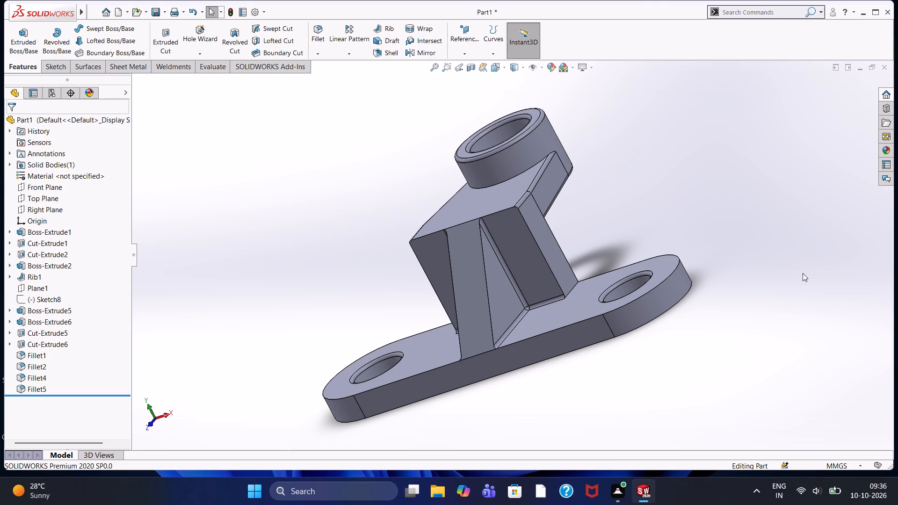
Examine the whole filleted bracket from its side and from above, including the rib, top plate, boss and base plate.
{"action": "middle_click_drag", "start_coordinate": [621, 202], "coordinate": [528, 331]}
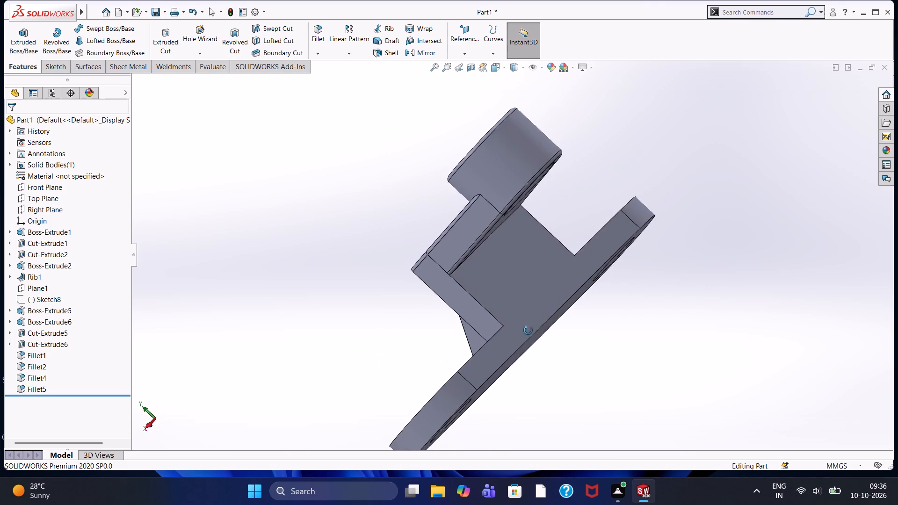
{"action": "middle_click_drag", "start_coordinate": [528, 331], "coordinate": [630, 367]}
{"action": "scroll", "coordinate": [630, 367], "scroll_direction": "down", "scroll_amount": 1}
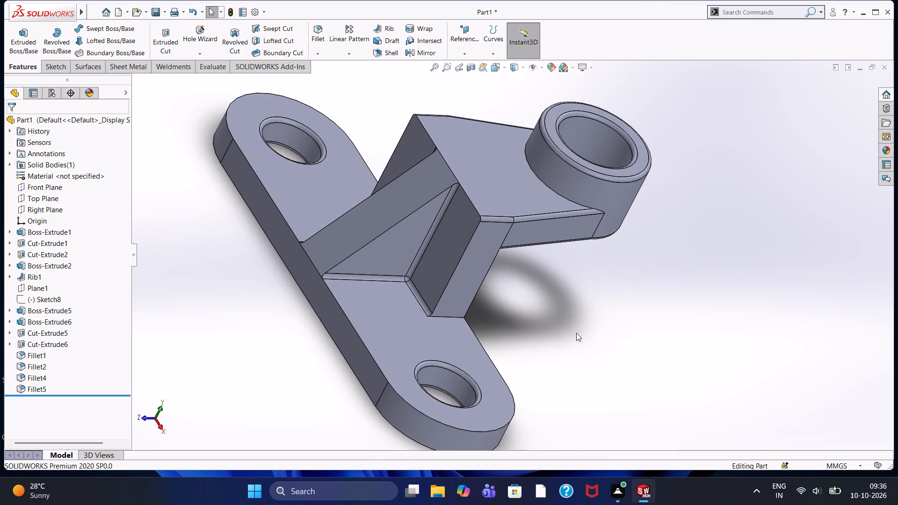
{"action": "scroll", "coordinate": [558, 251], "scroll_direction": "up", "scroll_amount": 2}
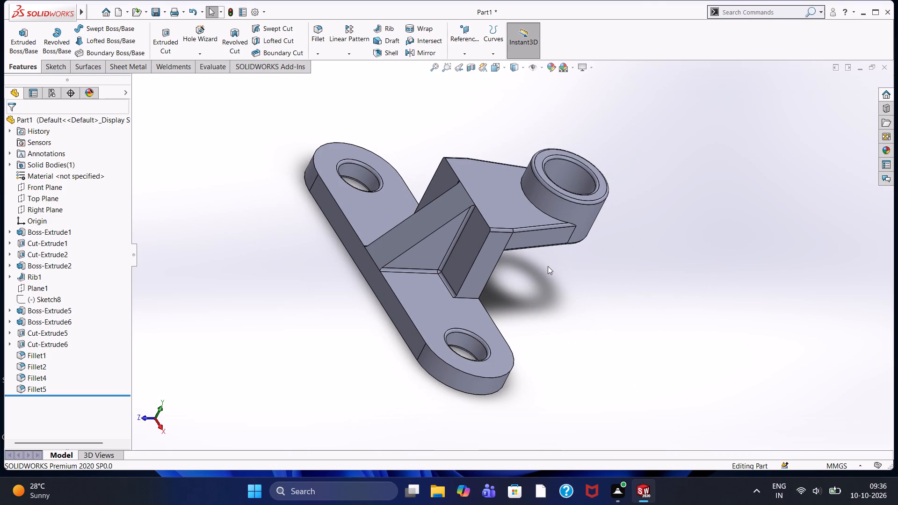
{"action": "scroll", "coordinate": [546, 272], "scroll_direction": "down", "scroll_amount": 1}
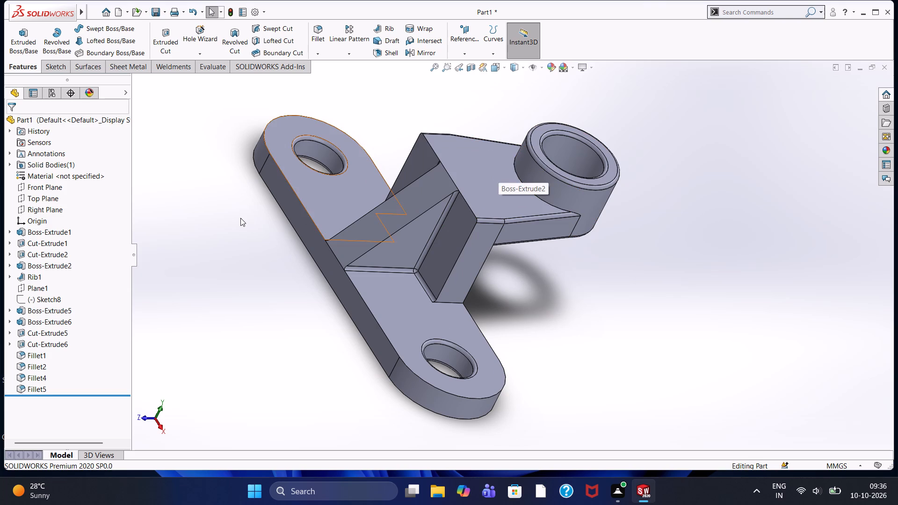
{"action": "middle_click_drag", "start_coordinate": [246, 222], "coordinate": [253, 239]}
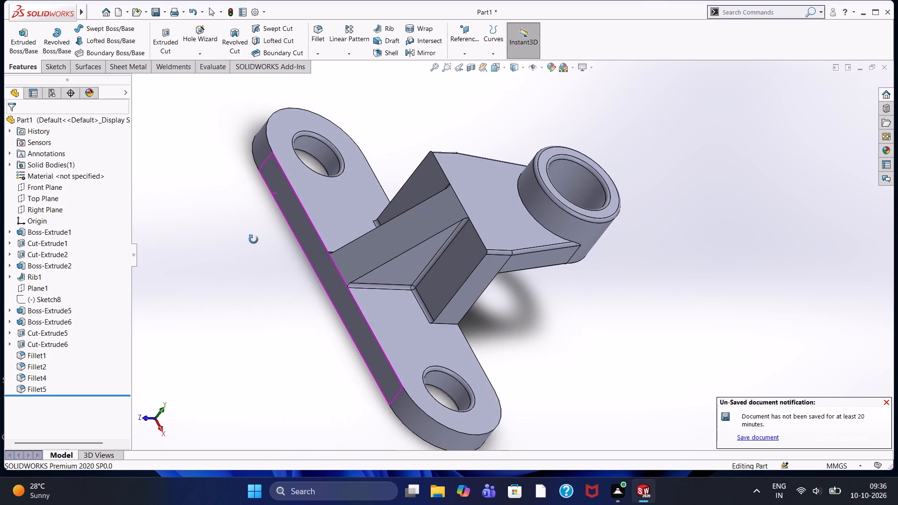
{"action": "middle_click_drag", "start_coordinate": [253, 239], "coordinate": [243, 231]}
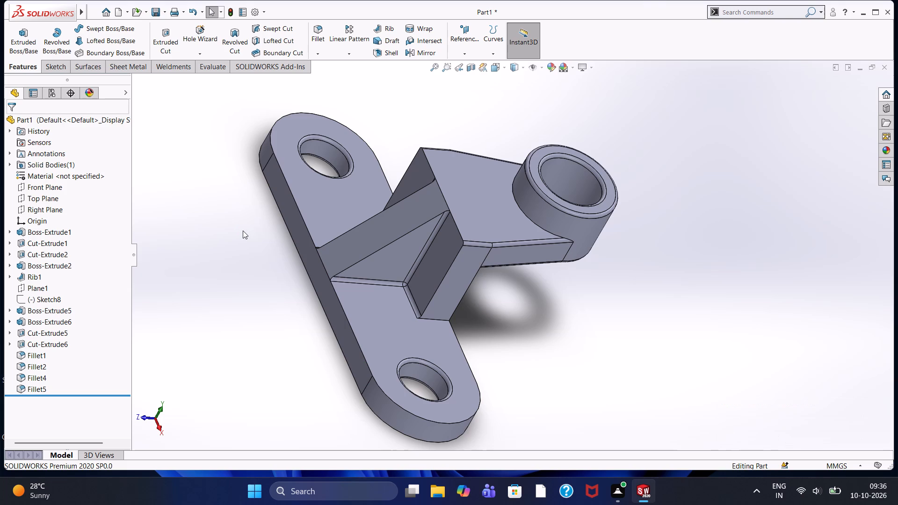
{"action": "scroll", "coordinate": [326, 283], "scroll_direction": "up", "scroll_amount": 2}
{"action": "scroll", "coordinate": [367, 304], "scroll_direction": "down", "scroll_amount": 2}
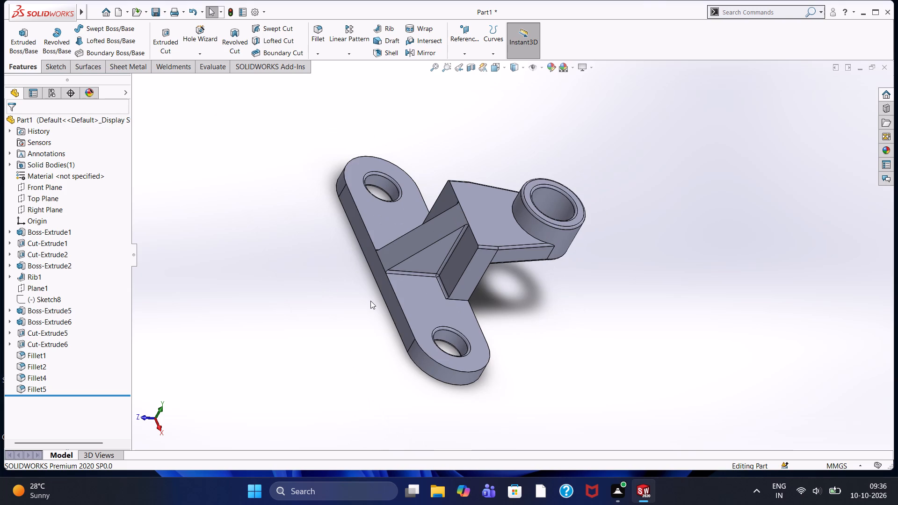
{"action": "scroll", "coordinate": [370, 301], "scroll_direction": "up", "scroll_amount": 1}
{"action": "middle_click_drag", "start_coordinate": [355, 289], "coordinate": [284, 267]}
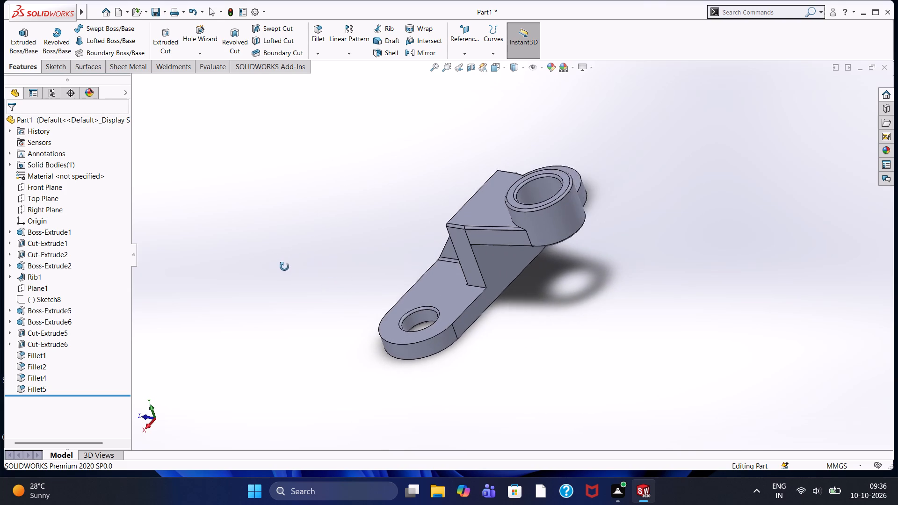
{"action": "middle_click_drag", "start_coordinate": [284, 267], "coordinate": [298, 264]}
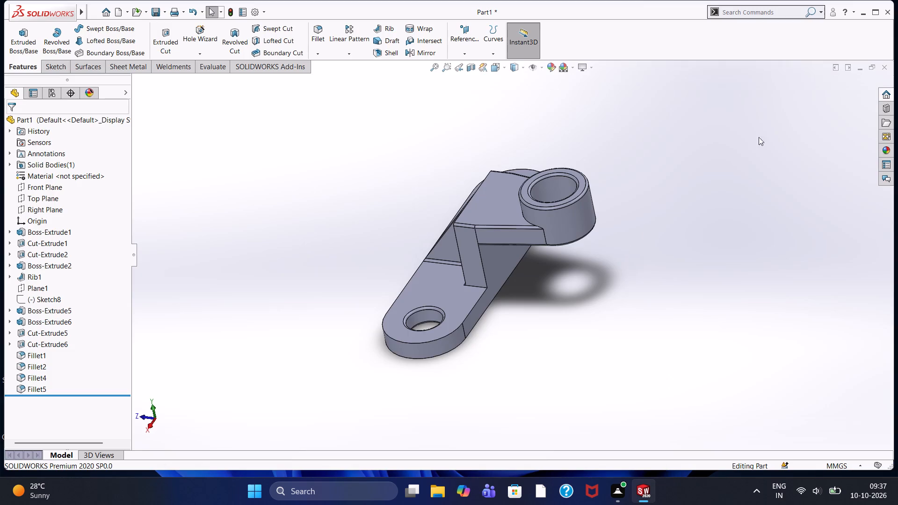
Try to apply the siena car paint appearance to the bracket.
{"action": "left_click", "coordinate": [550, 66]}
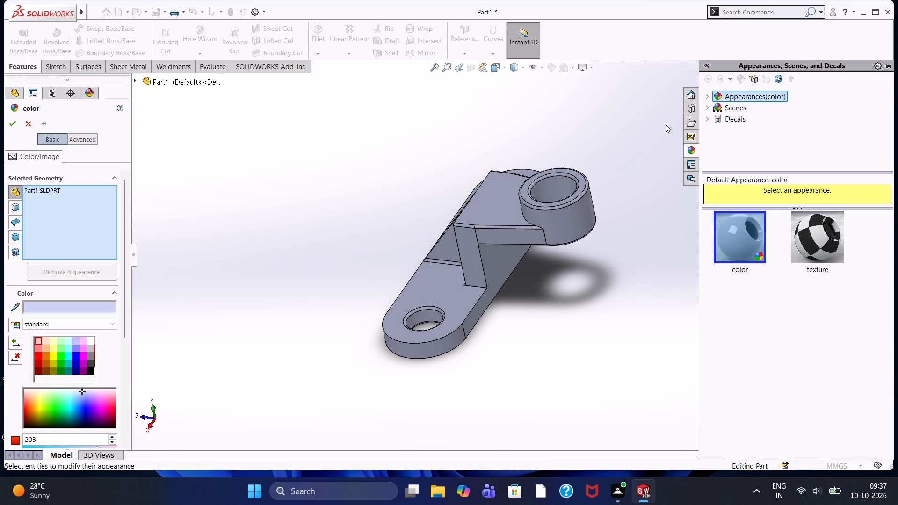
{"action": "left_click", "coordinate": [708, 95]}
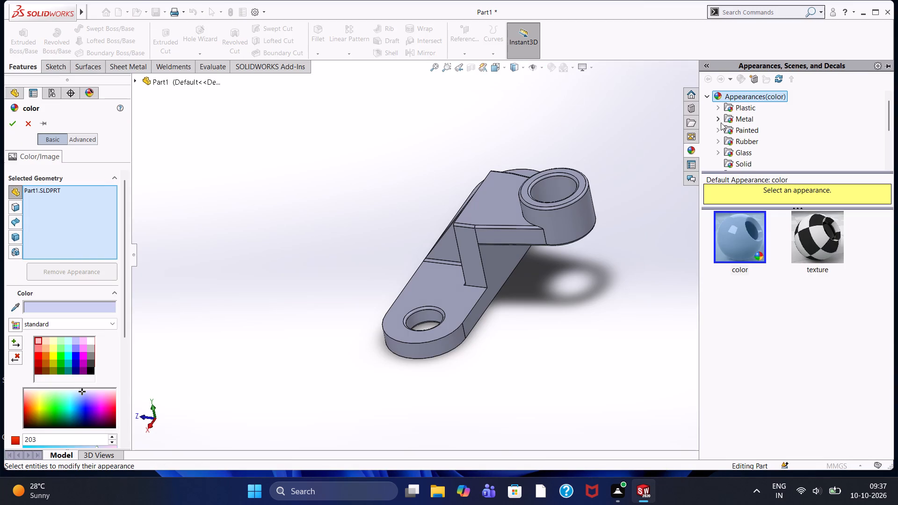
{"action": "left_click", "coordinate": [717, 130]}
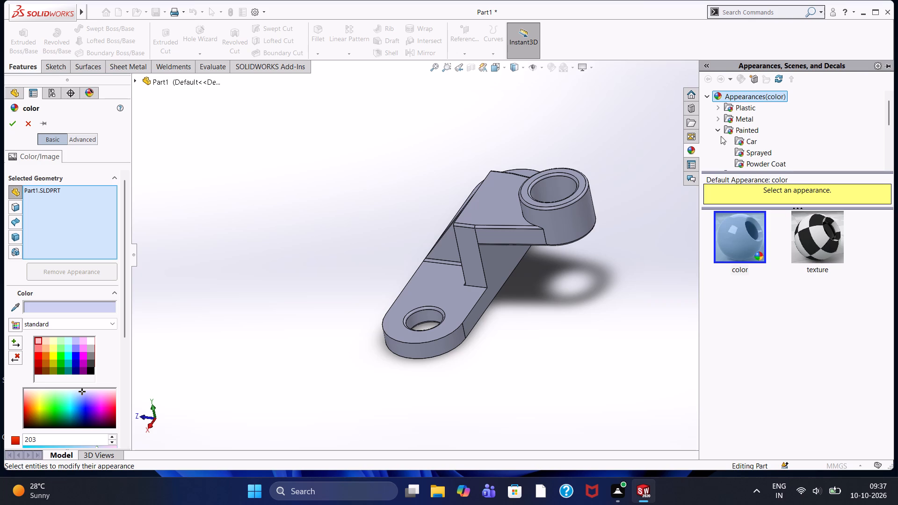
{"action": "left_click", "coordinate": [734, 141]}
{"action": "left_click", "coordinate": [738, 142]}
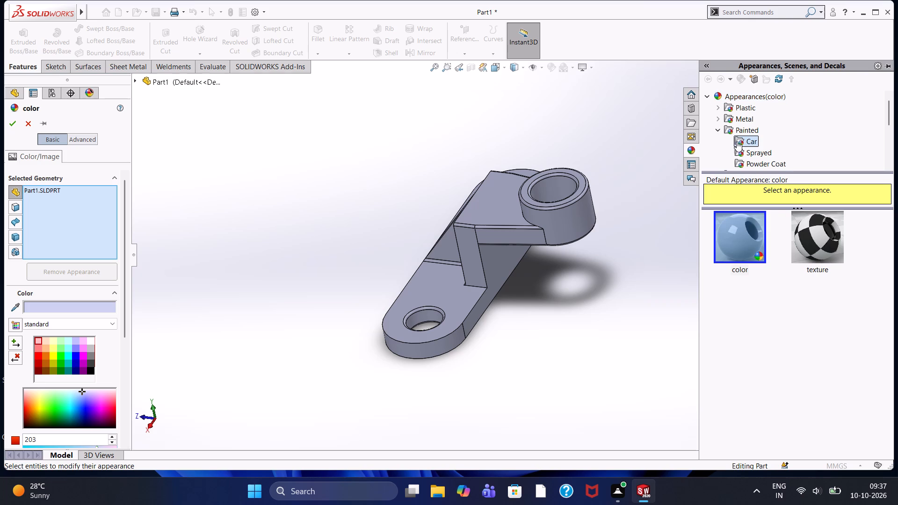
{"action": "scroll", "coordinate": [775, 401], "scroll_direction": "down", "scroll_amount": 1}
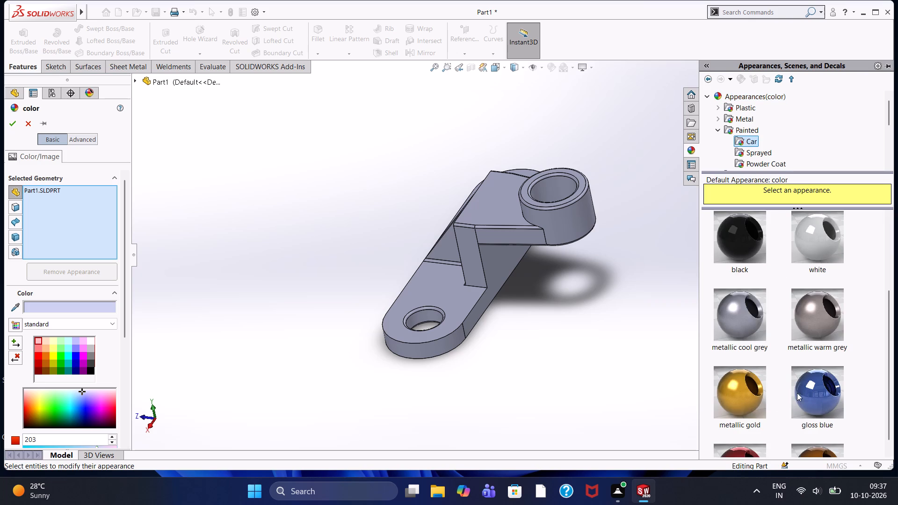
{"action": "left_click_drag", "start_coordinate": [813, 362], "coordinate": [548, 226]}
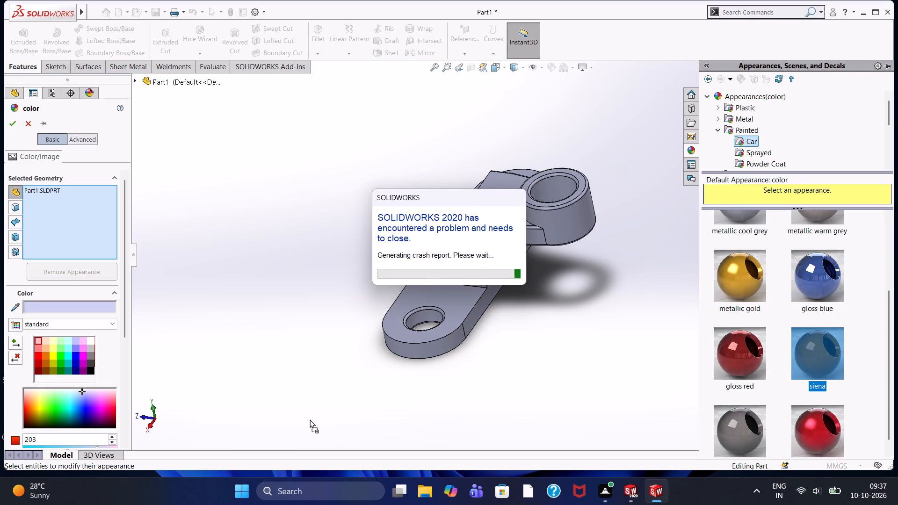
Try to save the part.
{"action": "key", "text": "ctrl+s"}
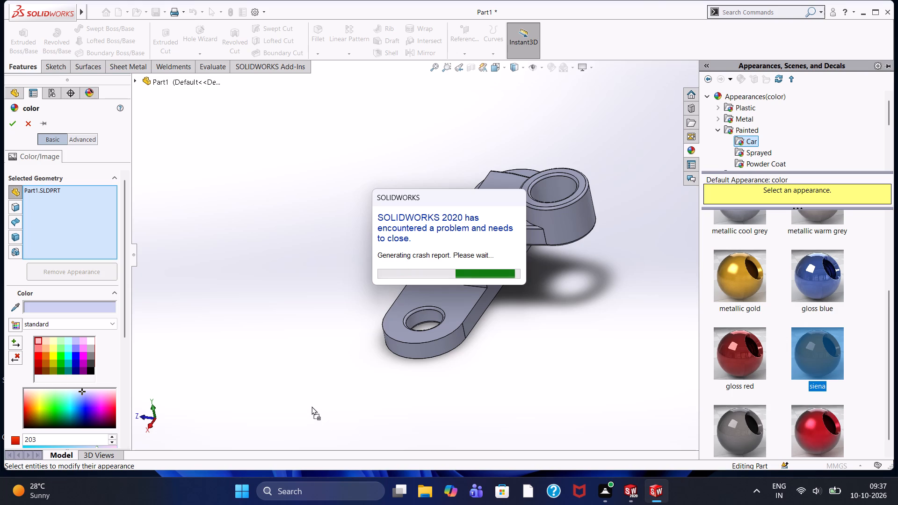
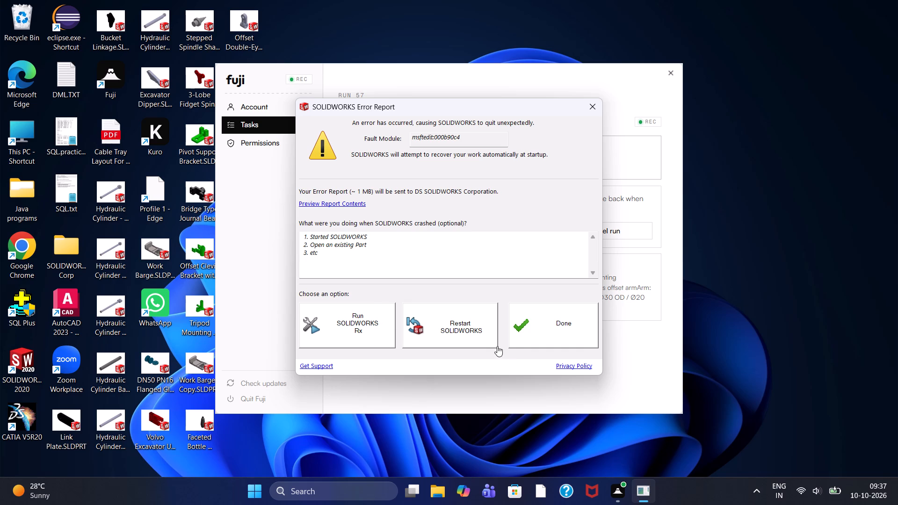
Finish and dismiss the SOLIDWORKS error report without restarting the program.
{"action": "left_click", "coordinate": [516, 329]}
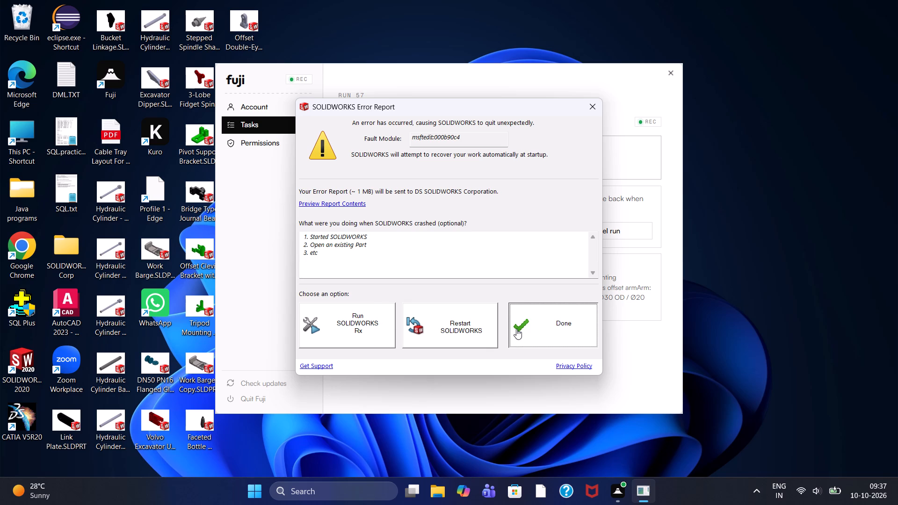
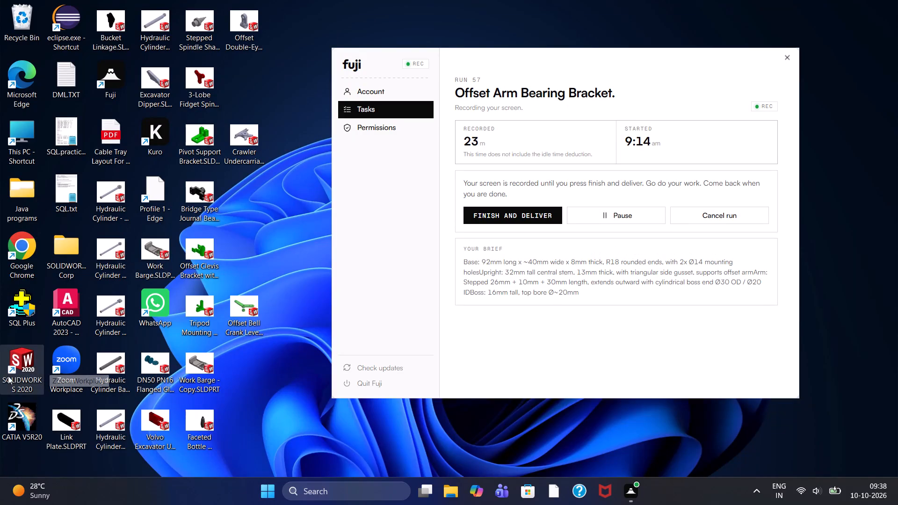
Launch SOLIDWORKS 2020 again and create a new part document.
{"action": "double_click", "coordinate": [29, 354]}
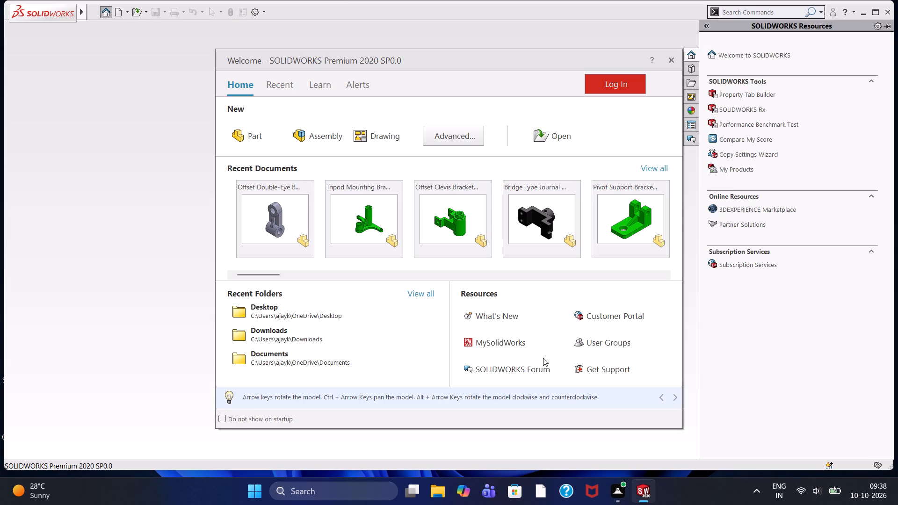
{"action": "left_click", "coordinate": [670, 57]}
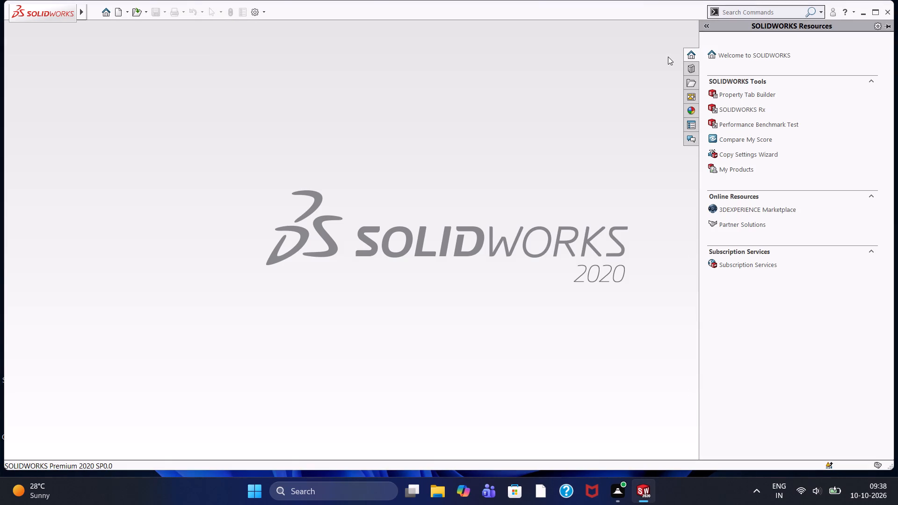
{"action": "left_click", "coordinate": [121, 13]}
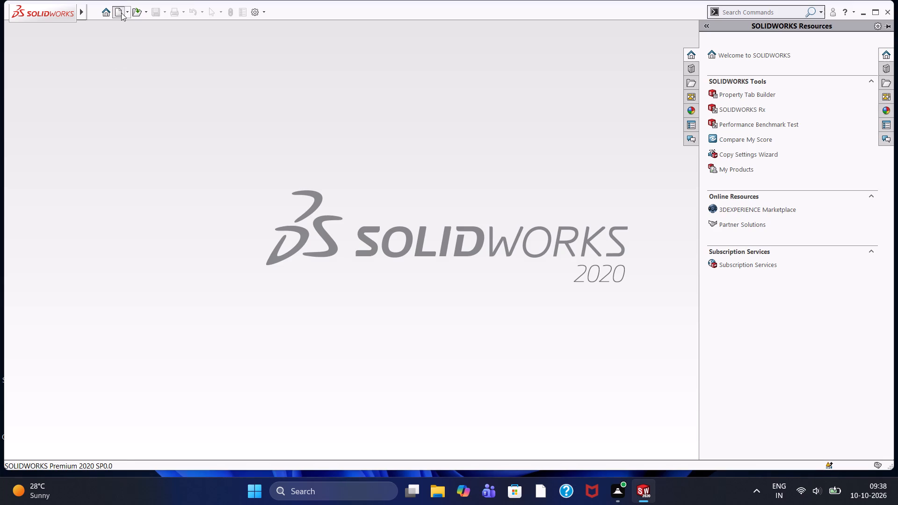
{"action": "double_click", "coordinate": [223, 224]}
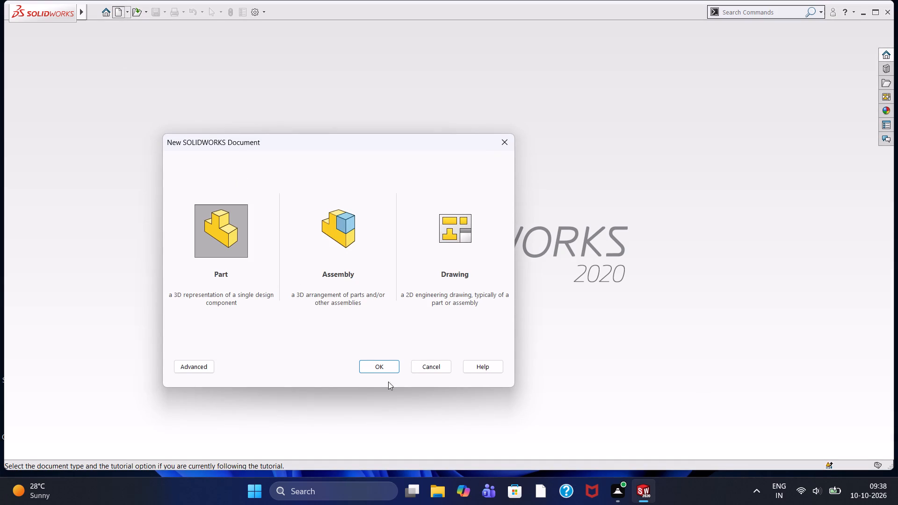
{"action": "left_click", "coordinate": [378, 364]}
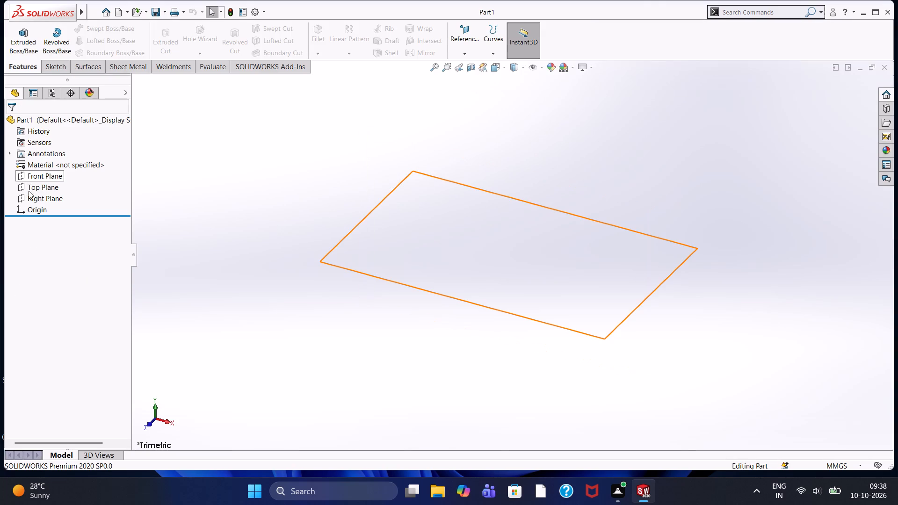
Open a new sketch on the Top Plane.
{"action": "left_click", "coordinate": [31, 189]}
{"action": "left_click", "coordinate": [40, 177]}
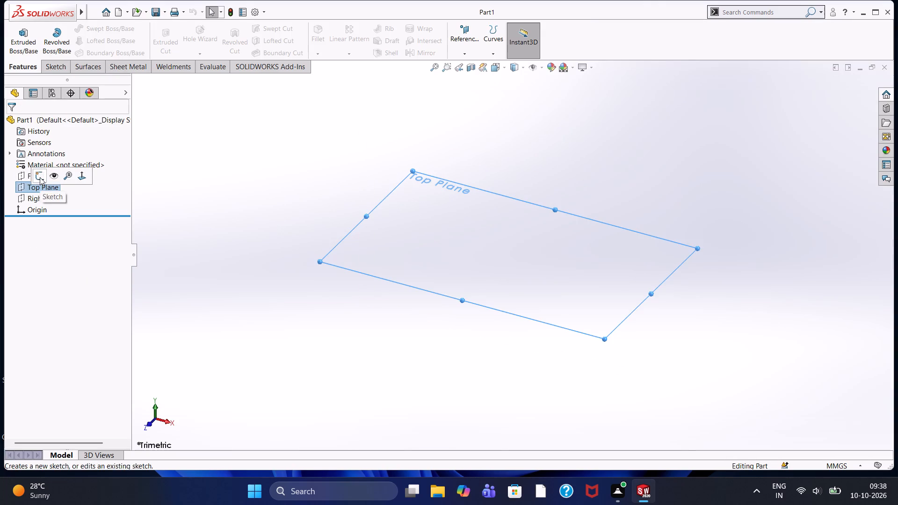
{"action": "left_click", "coordinate": [391, 235]}
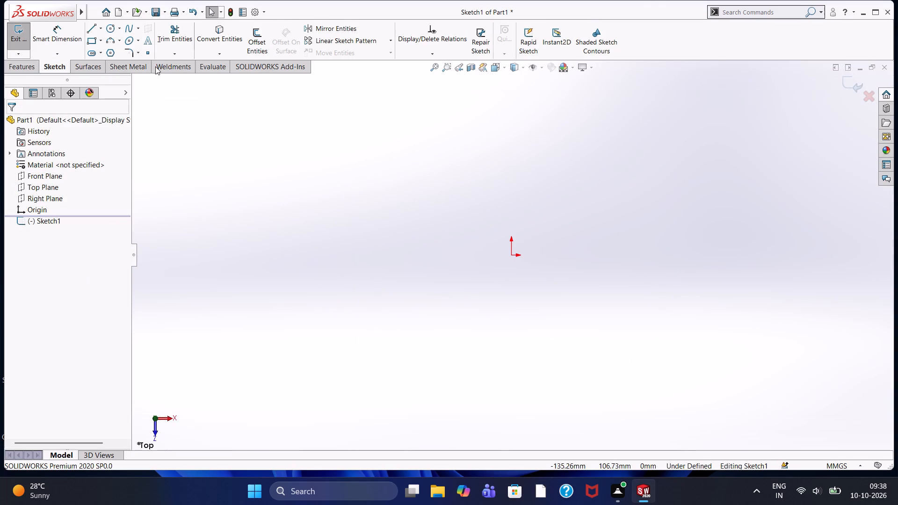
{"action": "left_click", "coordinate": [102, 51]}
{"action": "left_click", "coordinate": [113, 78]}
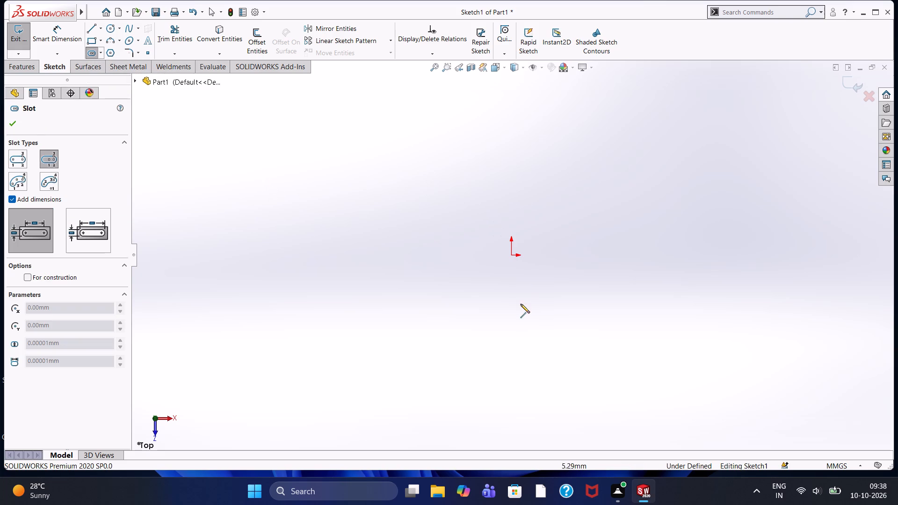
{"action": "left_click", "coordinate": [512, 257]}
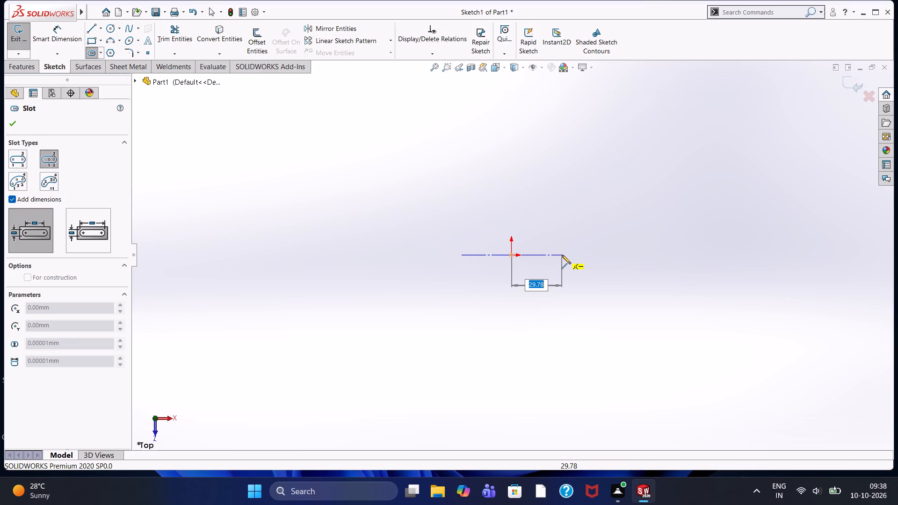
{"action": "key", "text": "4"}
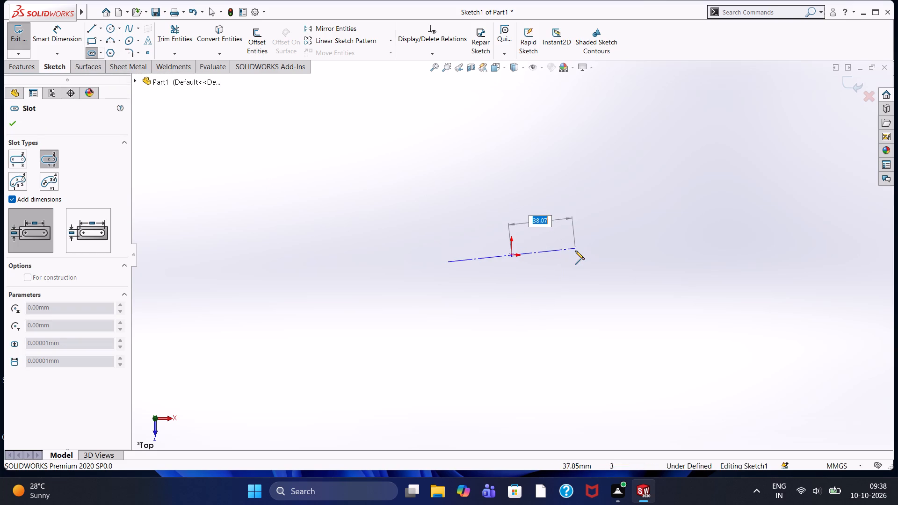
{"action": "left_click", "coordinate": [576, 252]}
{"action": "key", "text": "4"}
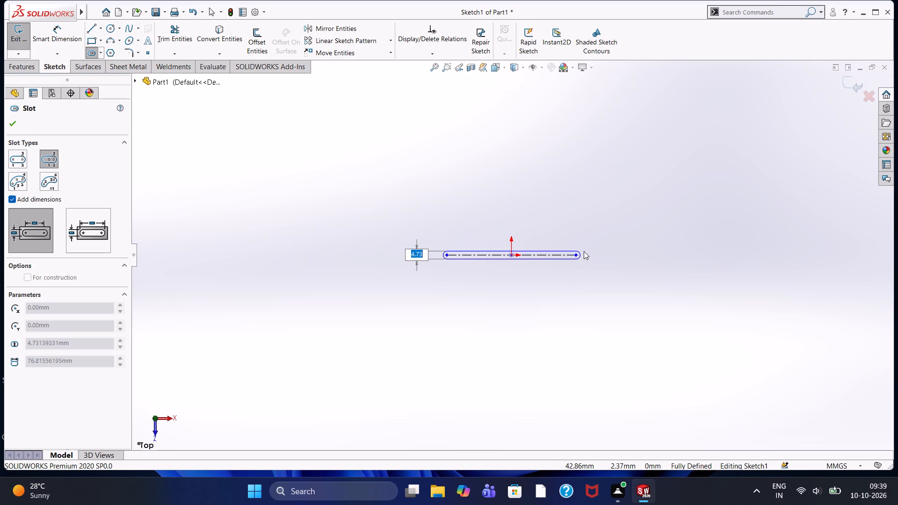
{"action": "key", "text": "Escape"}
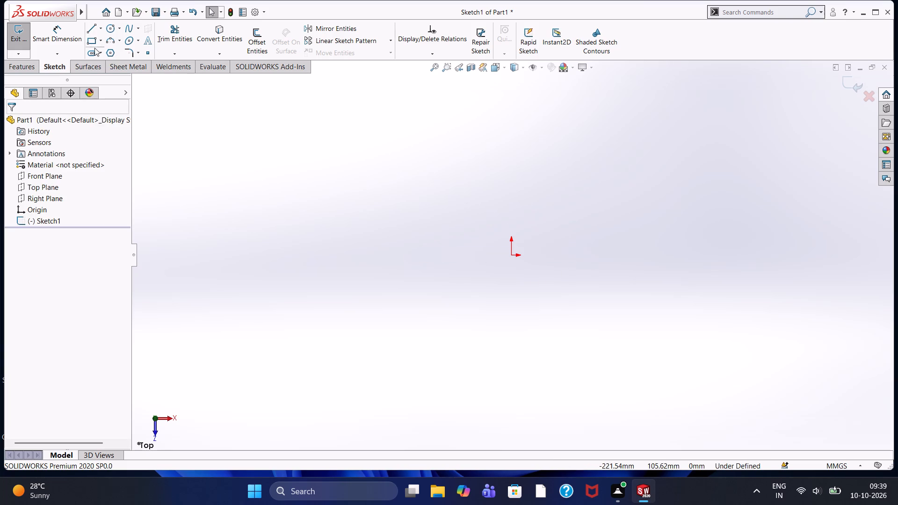
Sketch a horizontal centerpoint straight slot centred on the origin, 46 mm from centre to arc centre and about 34 mm wide.
{"action": "left_click", "coordinate": [94, 53]}
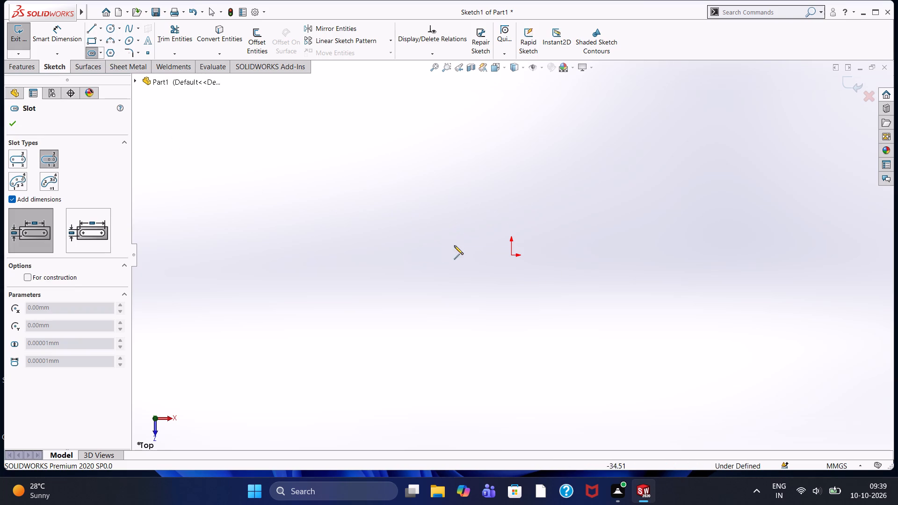
{"action": "left_click", "coordinate": [512, 255]}
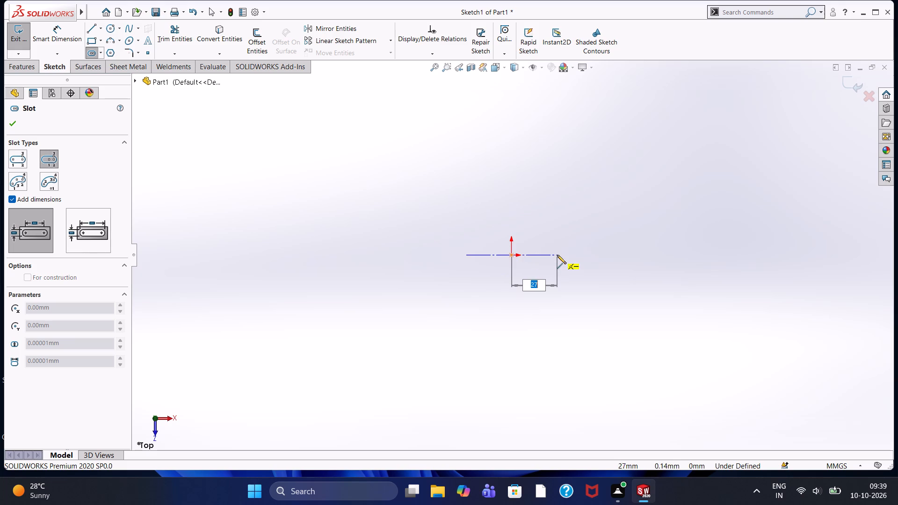
{"action": "key", "text": "4"}
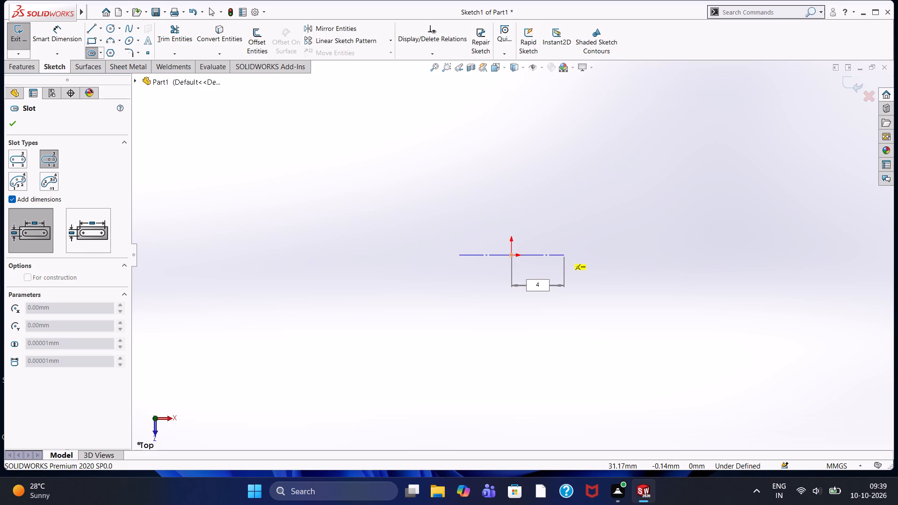
{"action": "key", "text": "6"}
{"action": "key", "text": "Return"}
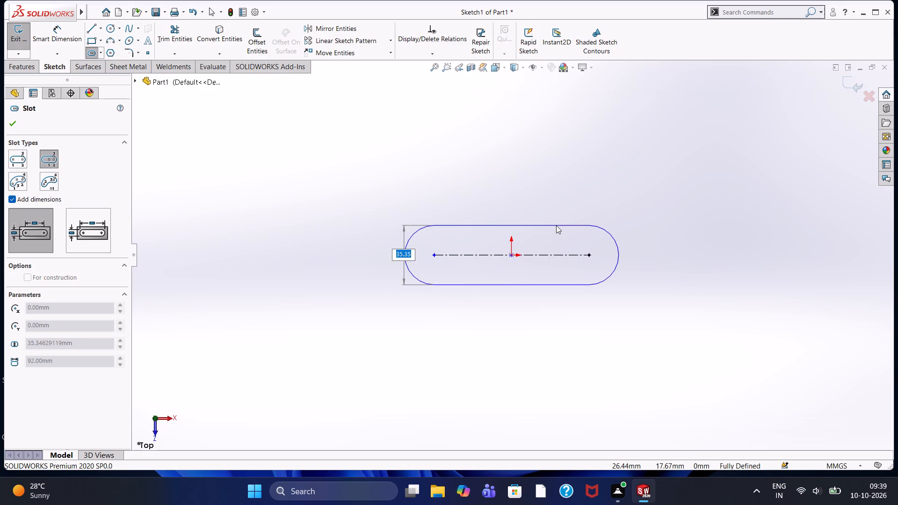
{"action": "left_click", "coordinate": [557, 227]}
{"action": "key", "text": "Escape"}
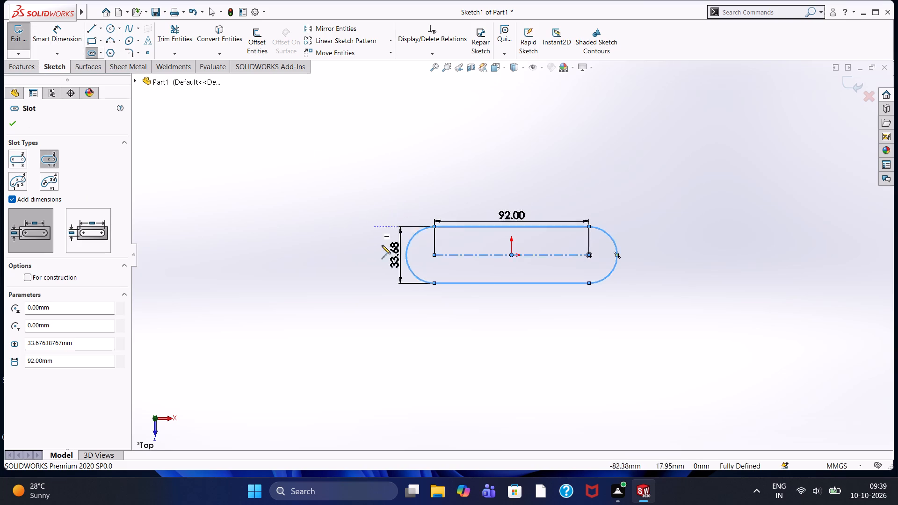
{"action": "key", "text": "Escape"}
Replace the slot's width dimension with an 18 mm radius dimension on its end arc.
{"action": "left_click", "coordinate": [395, 260]}
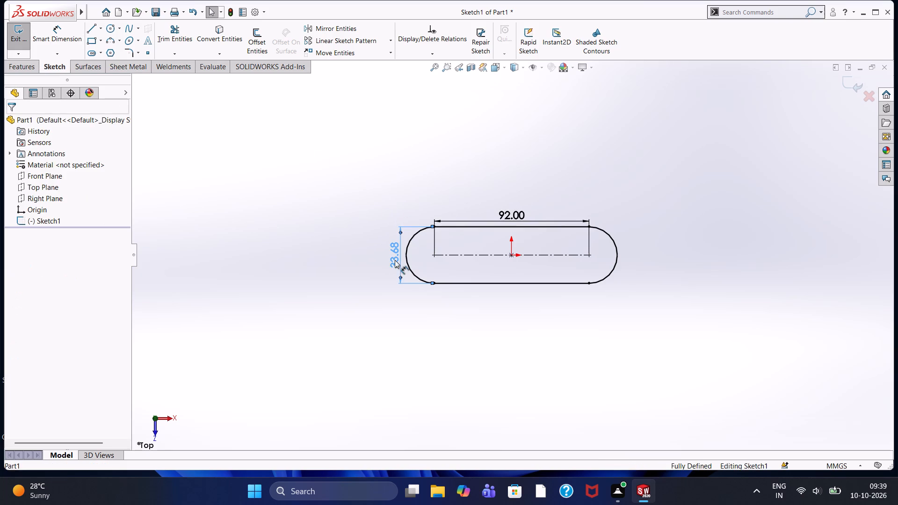
{"action": "key", "text": "Delete"}
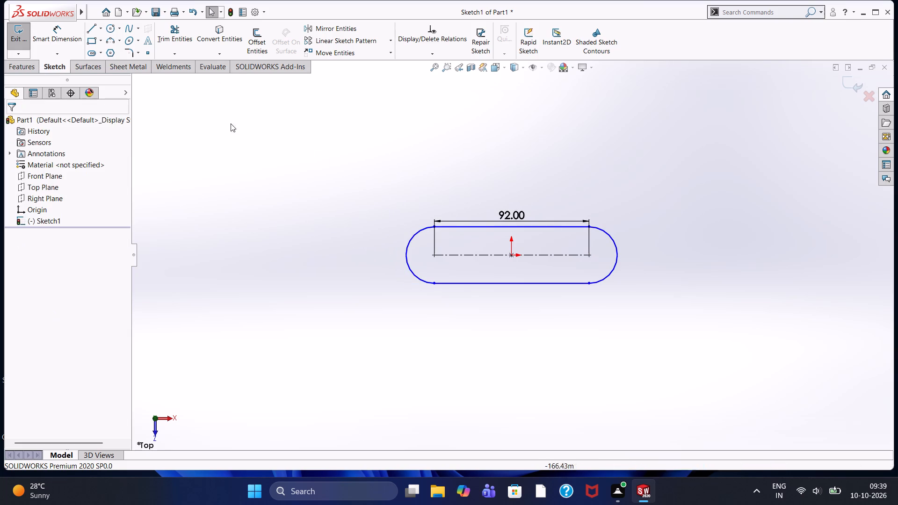
{"action": "left_click", "coordinate": [65, 34]}
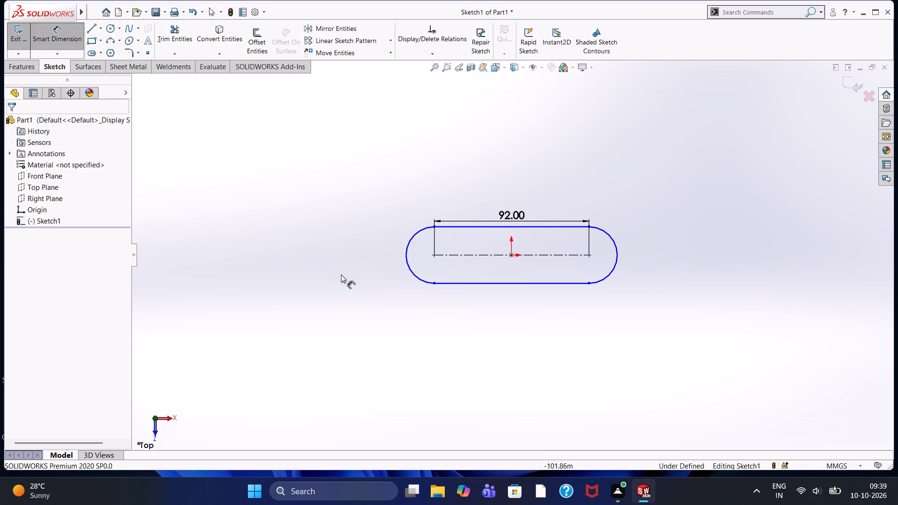
{"action": "left_click", "coordinate": [410, 267]}
{"action": "left_click", "coordinate": [362, 215]}
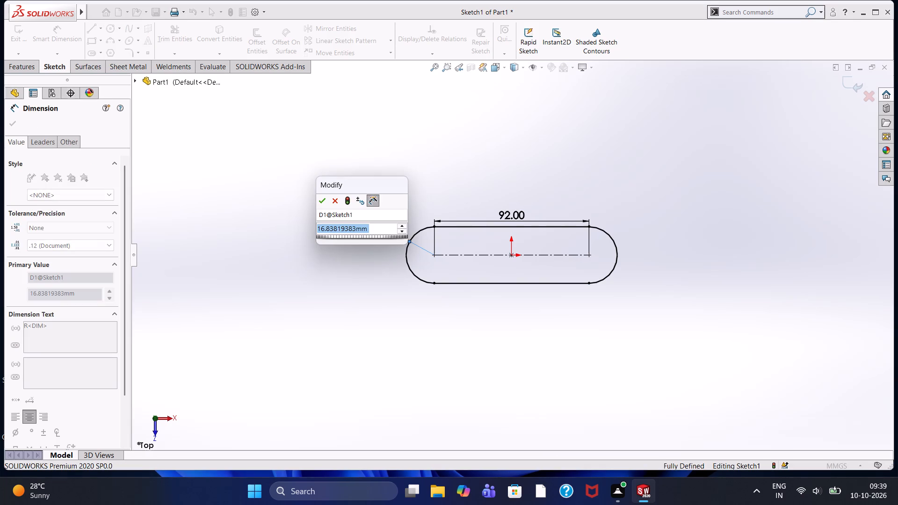
{"action": "type", "text": "18"}
{"action": "key", "text": "Return"}
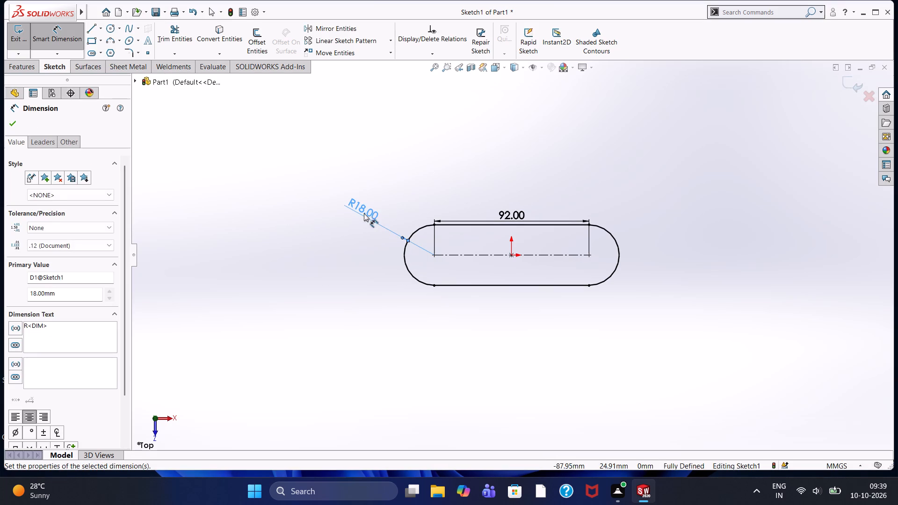
{"action": "left_click", "coordinate": [12, 124]}
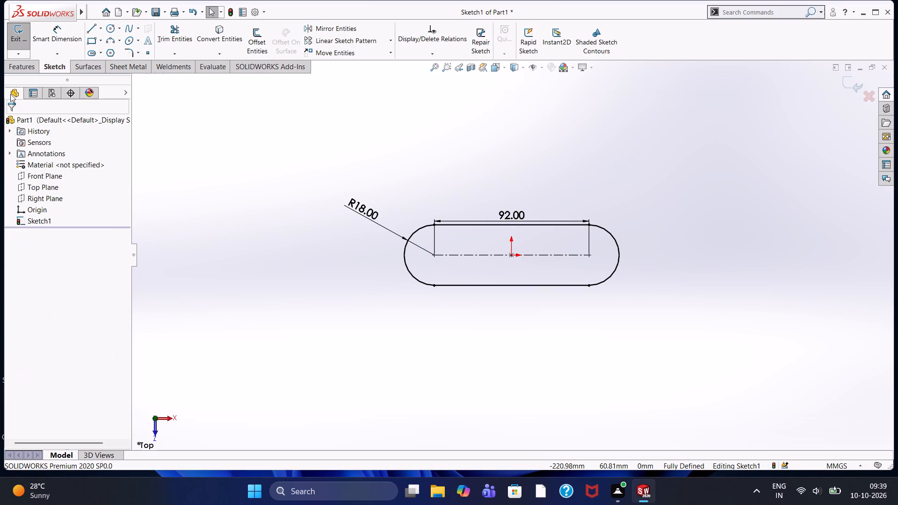
Extrude the slot profile 8 mm as a blind boss to form the base plate.
{"action": "left_click", "coordinate": [33, 70]}
{"action": "left_click", "coordinate": [30, 51]}
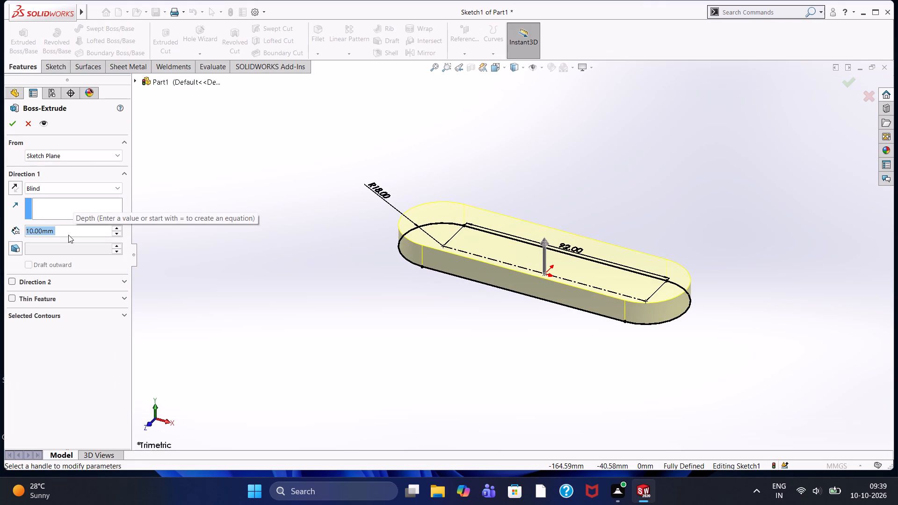
{"action": "key", "text": "8"}
{"action": "key", "text": "Return"}
{"action": "left_click", "coordinate": [10, 118]}
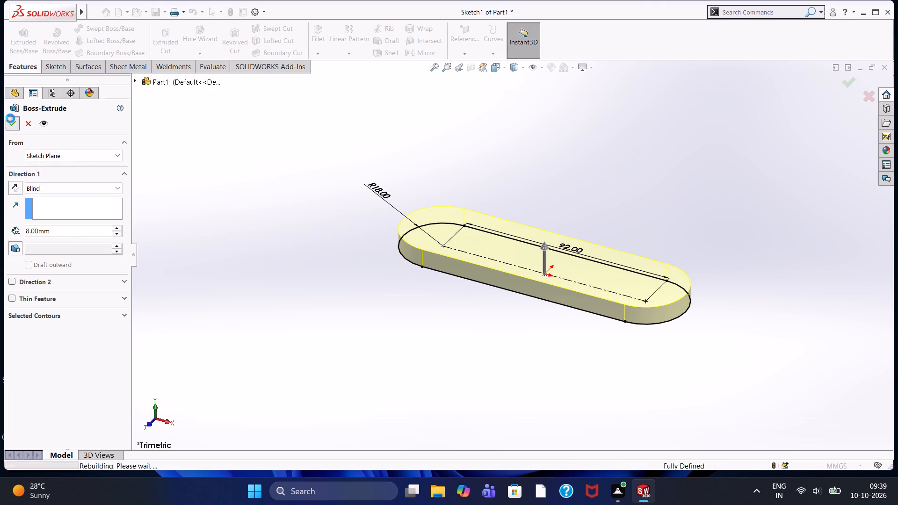
{"action": "left_click", "coordinate": [264, 285]}
On the base plate's upper face, sketch two 16 mm diameter circles concentric with the rounded ends.
{"action": "left_click", "coordinate": [456, 246]}
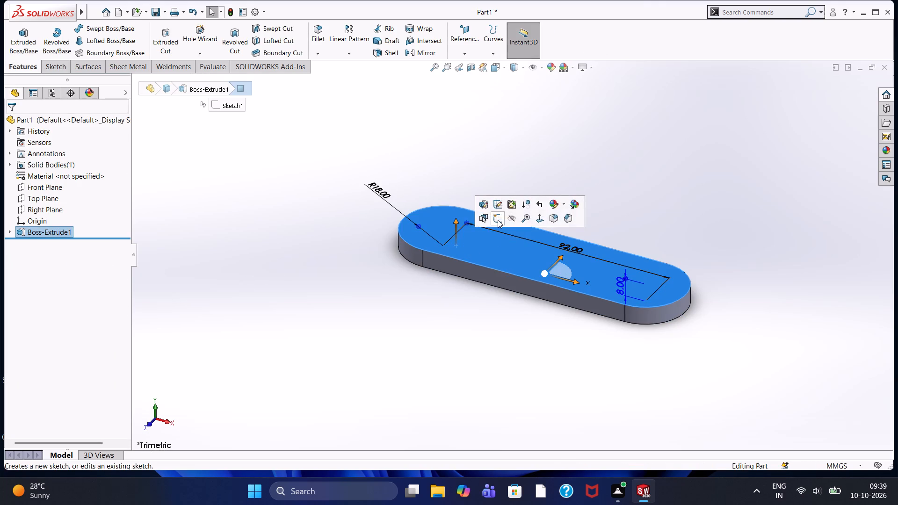
{"action": "left_click", "coordinate": [498, 220]}
{"action": "key", "text": "ctrl+8"}
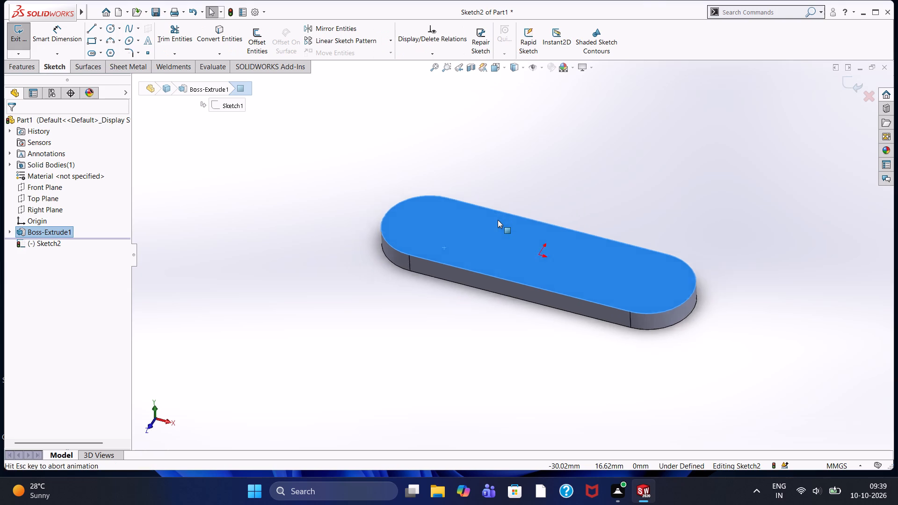
{"action": "left_click", "coordinate": [449, 161]}
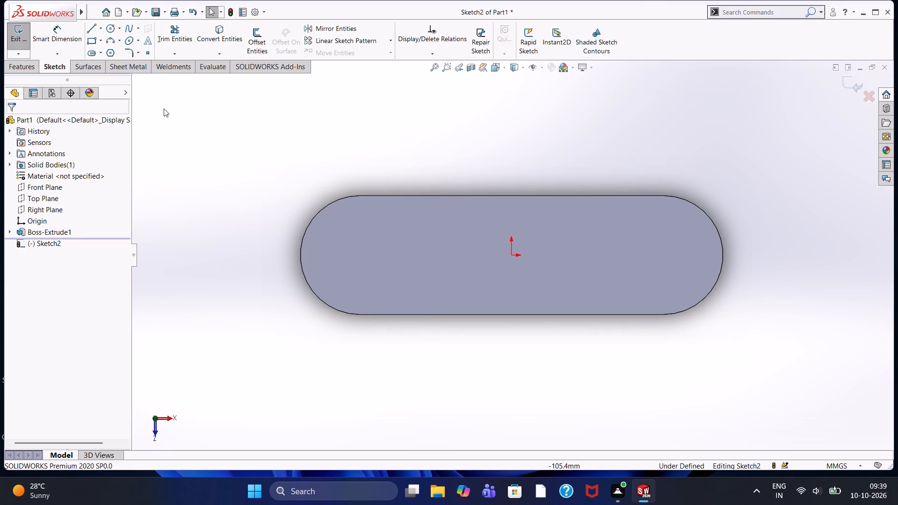
{"action": "left_click", "coordinate": [110, 30]}
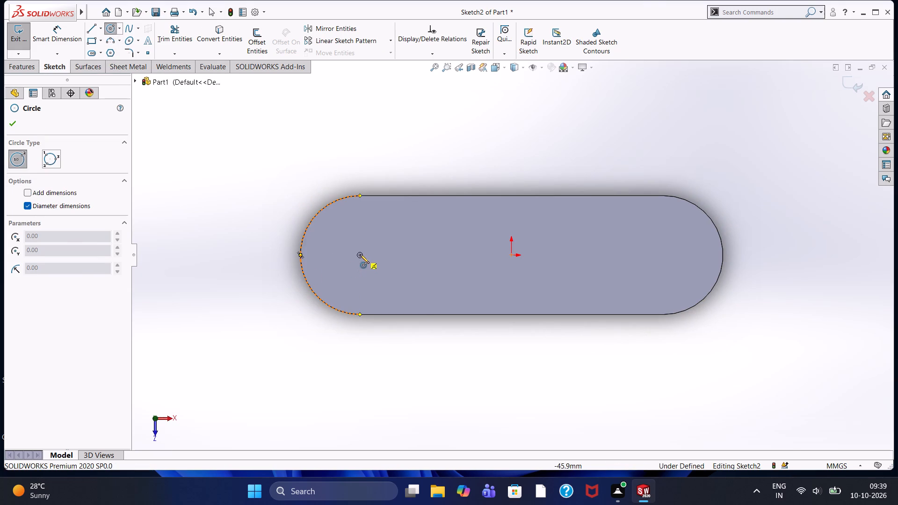
{"action": "left_click", "coordinate": [360, 254]}
{"action": "type", "text": "16"}
{"action": "key", "text": "Return"}
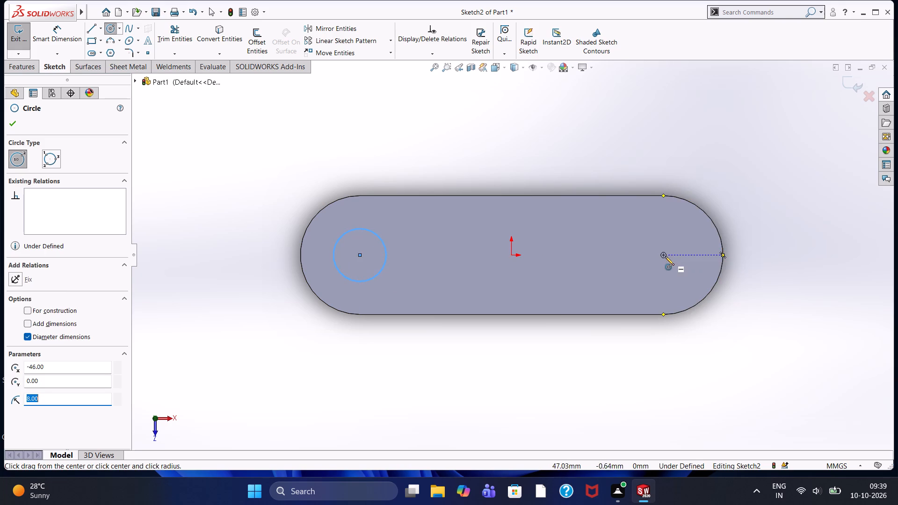
{"action": "left_click", "coordinate": [663, 256]}
{"action": "type", "text": "16"}
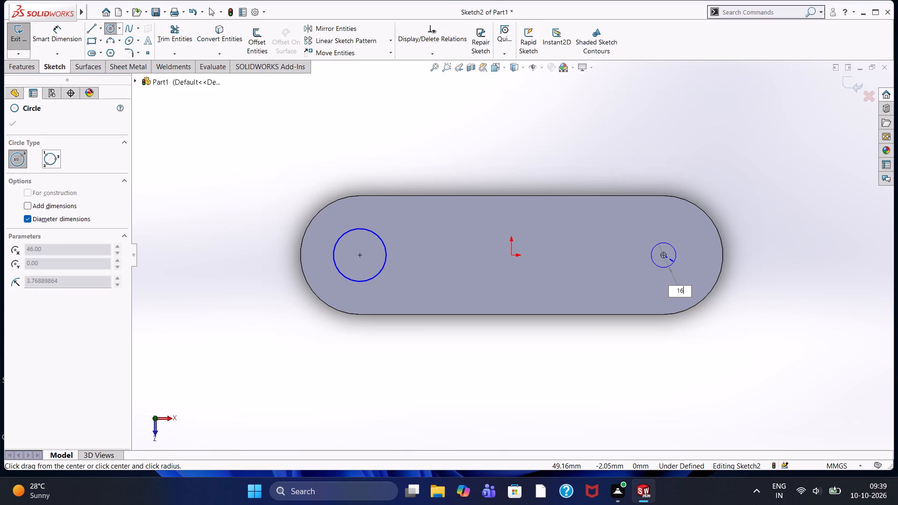
{"action": "key", "text": "Return"}
{"action": "left_click", "coordinate": [14, 125]}
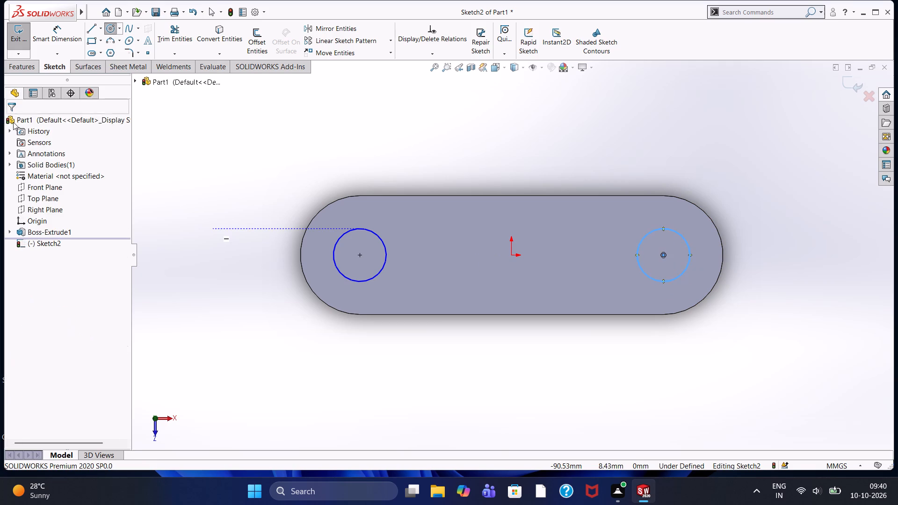
Cut the two circles 8 mm deep through the base plate to make the mounting holes.
{"action": "left_click", "coordinate": [21, 72]}
{"action": "left_click", "coordinate": [162, 38]}
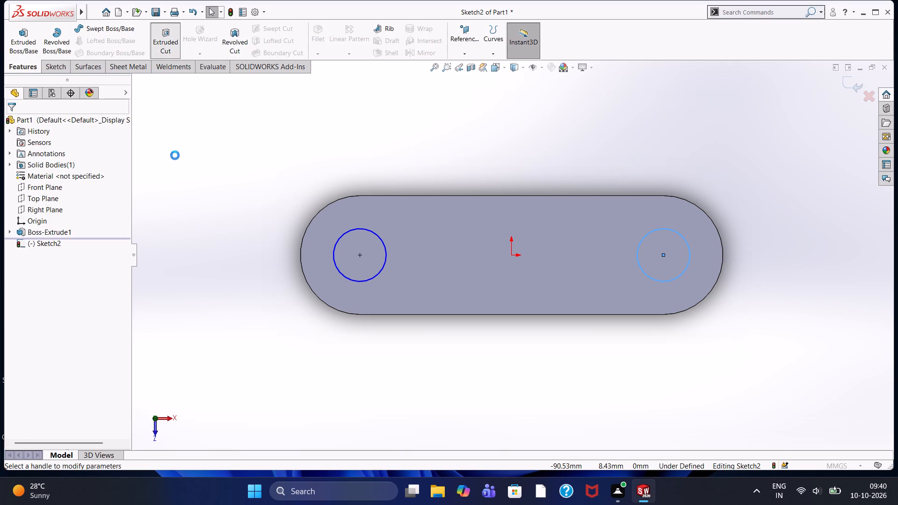
{"action": "middle_click_drag", "start_coordinate": [194, 176], "coordinate": [181, 72]}
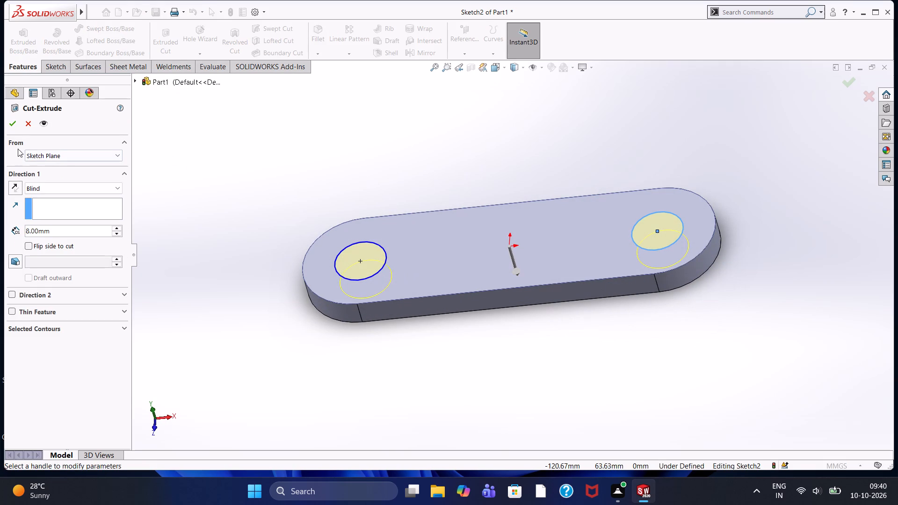
{"action": "left_click", "coordinate": [10, 126]}
{"action": "left_click", "coordinate": [199, 209]}
{"action": "middle_click_drag", "start_coordinate": [204, 194], "coordinate": [209, 212]}
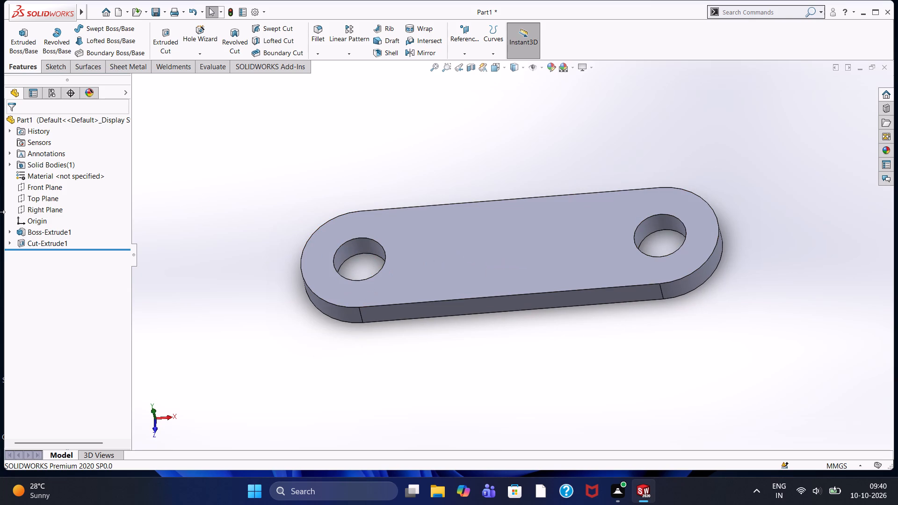
Start a new sketch on the Top Plane and view it face-on.
{"action": "left_click", "coordinate": [52, 199]}
{"action": "left_click", "coordinate": [59, 188]}
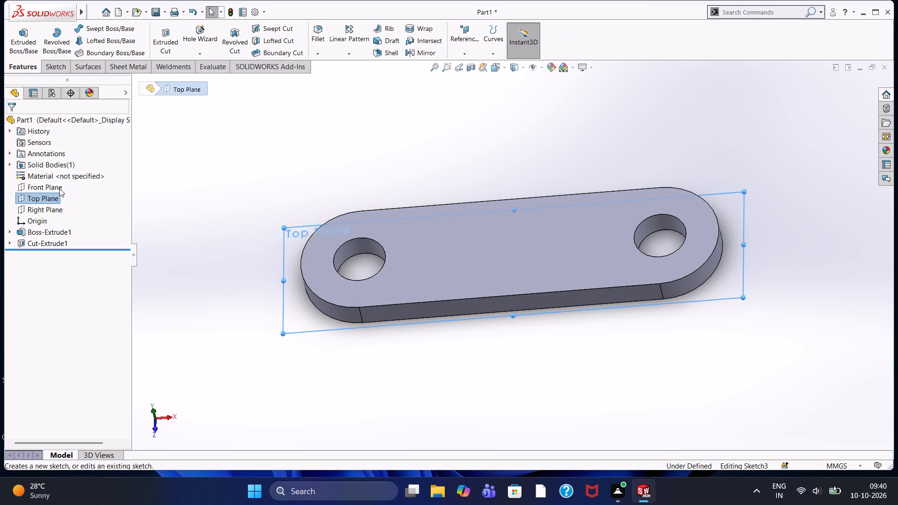
{"action": "key", "text": "ctrl+8"}
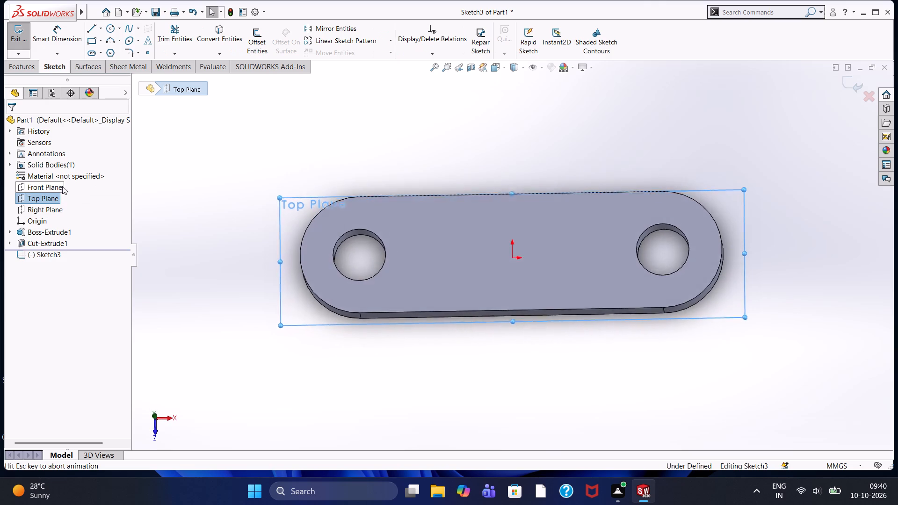
{"action": "left_click", "coordinate": [235, 131]}
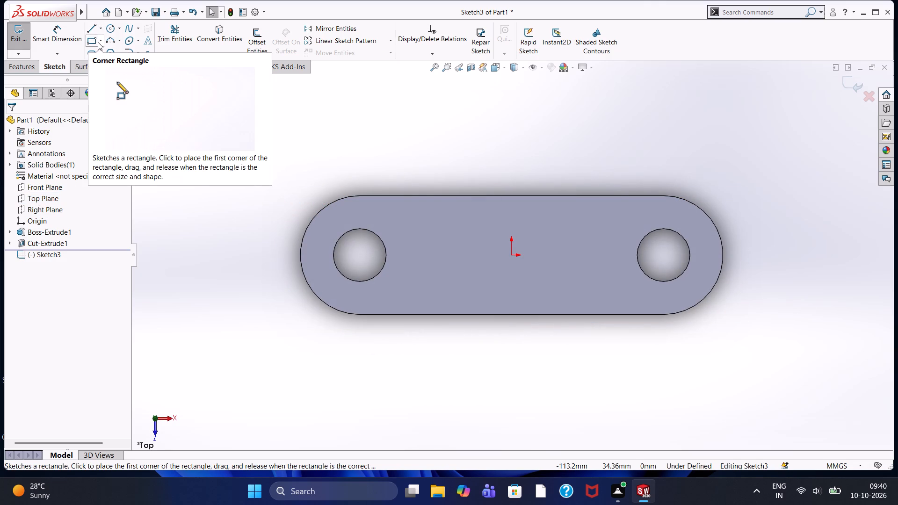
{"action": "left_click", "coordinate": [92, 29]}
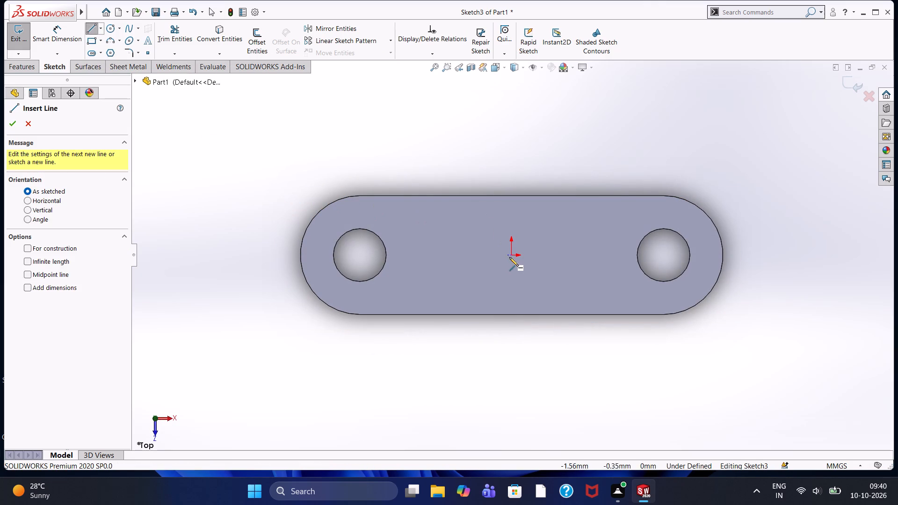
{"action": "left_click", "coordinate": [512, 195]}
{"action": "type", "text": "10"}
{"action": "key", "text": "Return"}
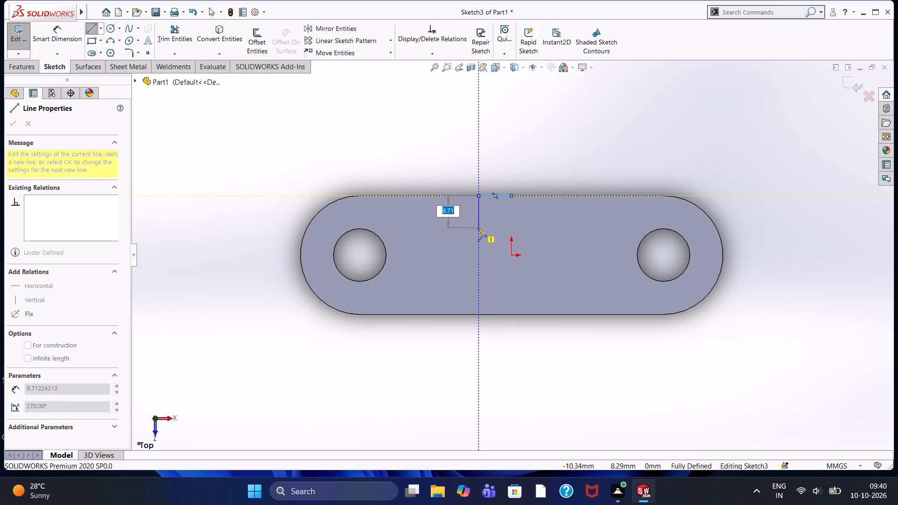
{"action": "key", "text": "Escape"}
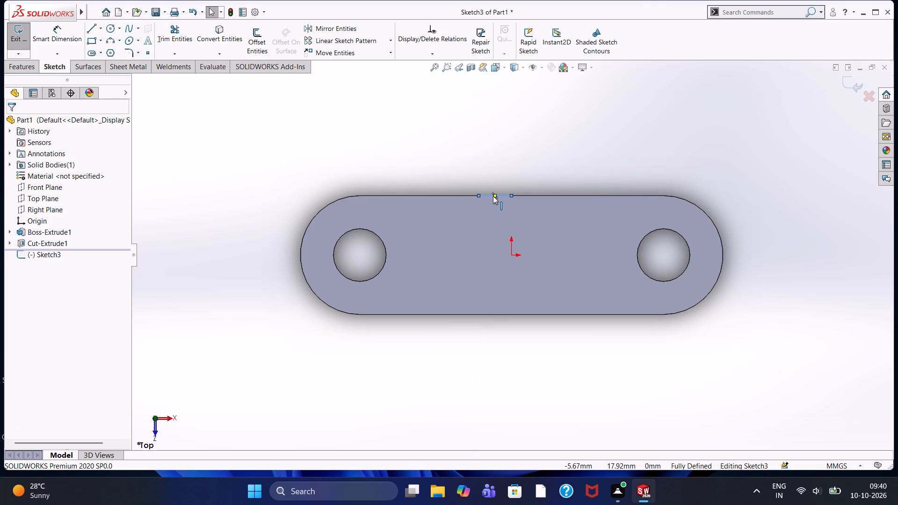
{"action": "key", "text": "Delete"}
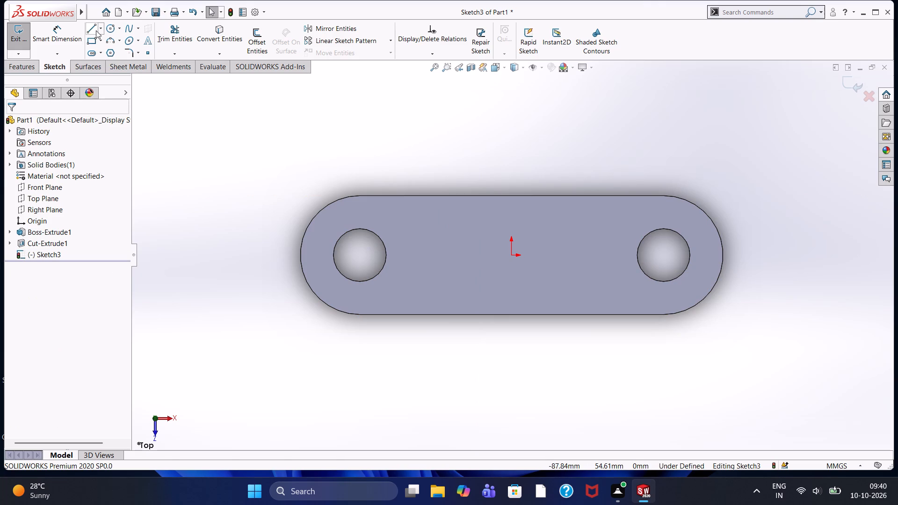
Sketch a closed 40 mm by 10 mm rectangle with lines, starting at the midpoint of the plate's rear straight edge and extending inward.
{"action": "left_click", "coordinate": [96, 30]}
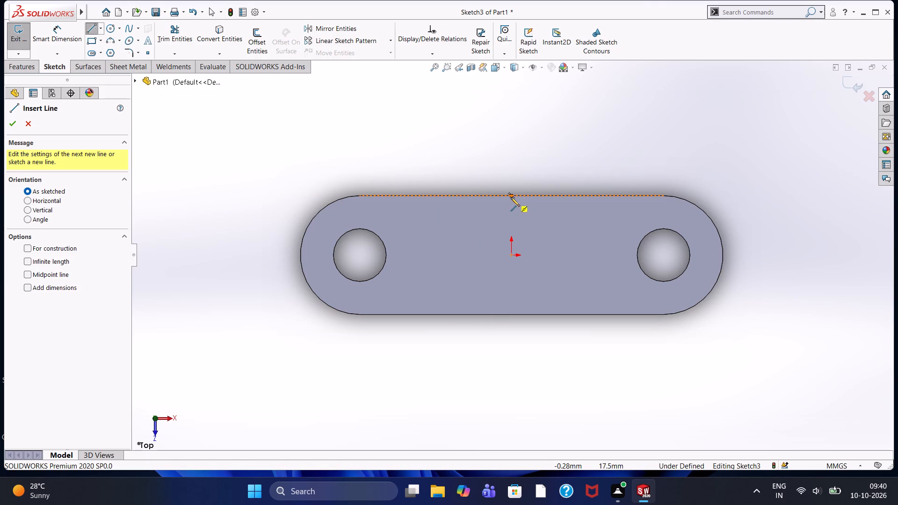
{"action": "left_click", "coordinate": [511, 195]}
{"action": "type", "text": "20"}
{"action": "key", "text": "Return"}
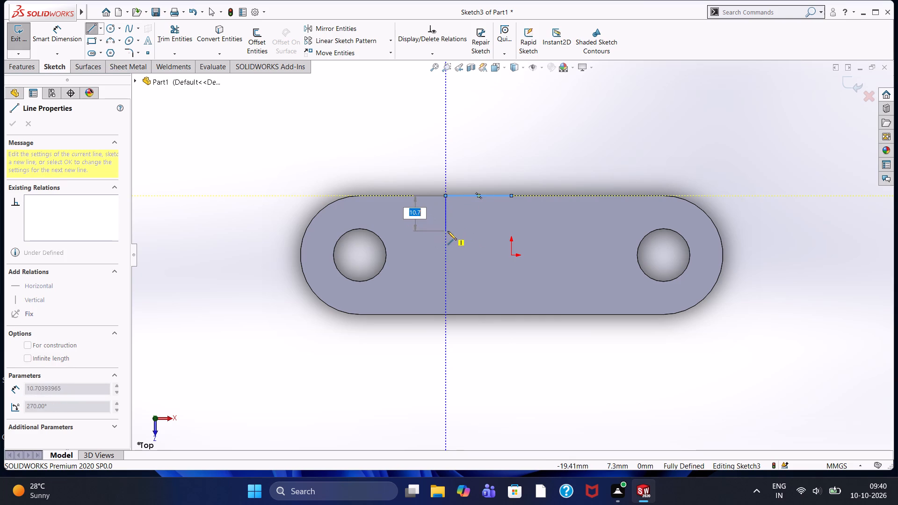
{"action": "type", "text": "10"}
{"action": "key", "text": "Return"}
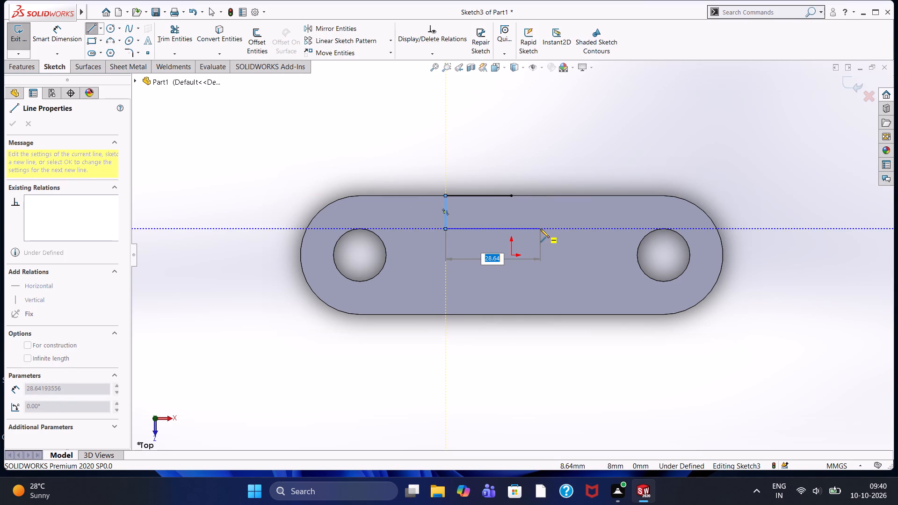
{"action": "type", "text": "40"}
{"action": "key", "text": "Return"}
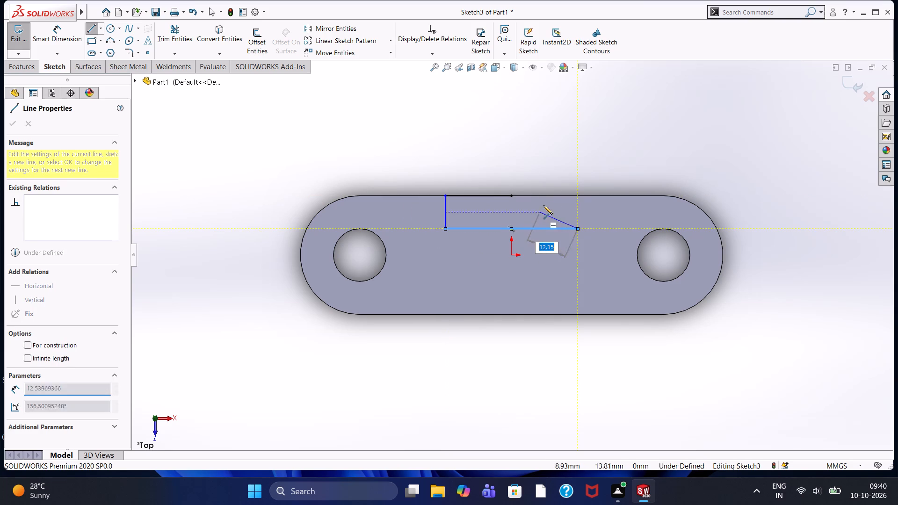
{"action": "left_click", "coordinate": [578, 195]}
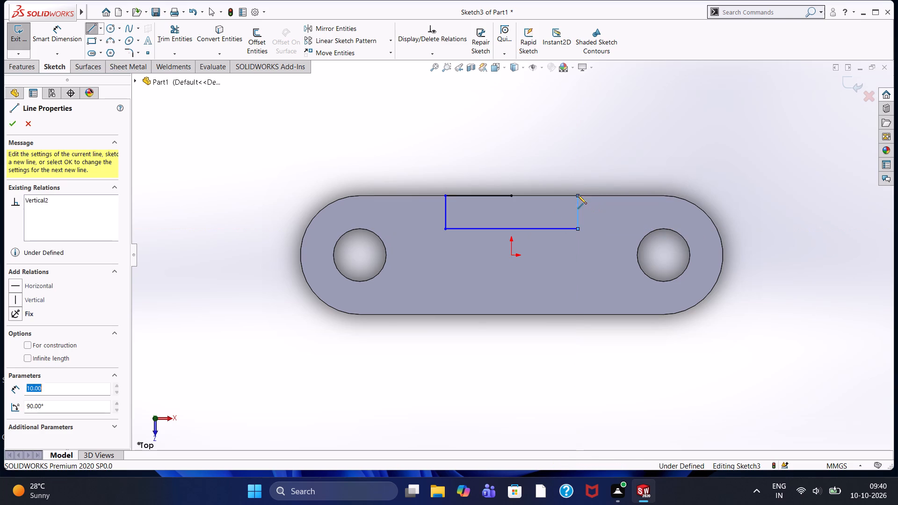
{"action": "left_click", "coordinate": [511, 196]}
{"action": "right_click", "coordinate": [497, 163]}
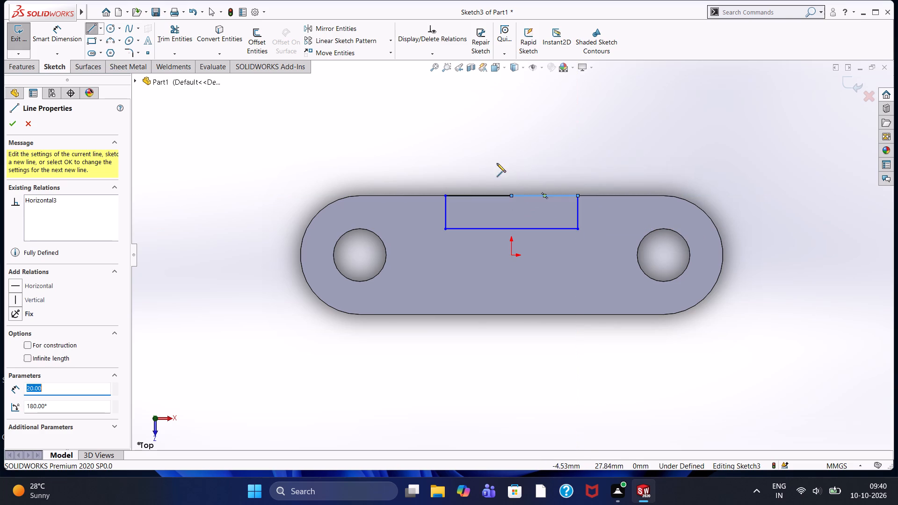
{"action": "left_click", "coordinate": [502, 169]}
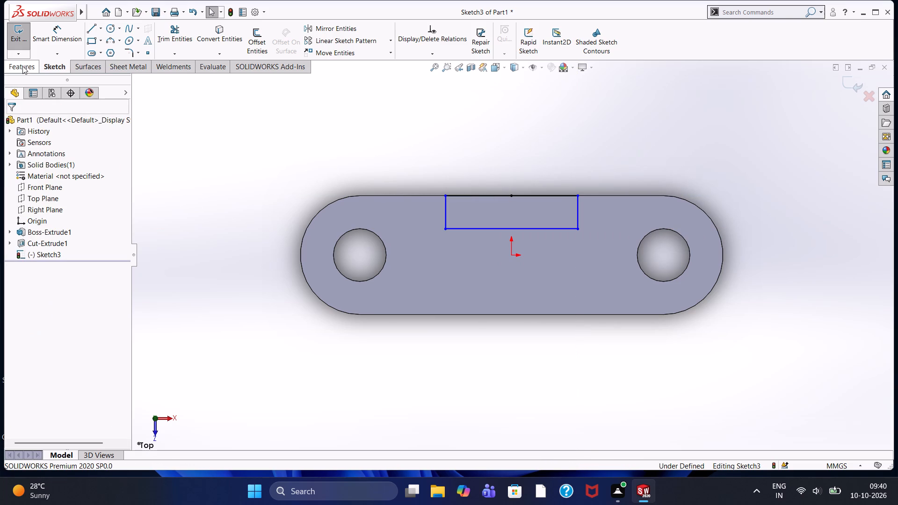
Extrude the rectangle upward 32 mm as a blind boss merged with the base plate to form the block.
{"action": "left_click", "coordinate": [22, 66]}
{"action": "left_click", "coordinate": [23, 54]}
{"action": "middle_click_drag", "start_coordinate": [235, 263], "coordinate": [224, 141]}
{"action": "triple_click", "coordinate": [120, 229]}
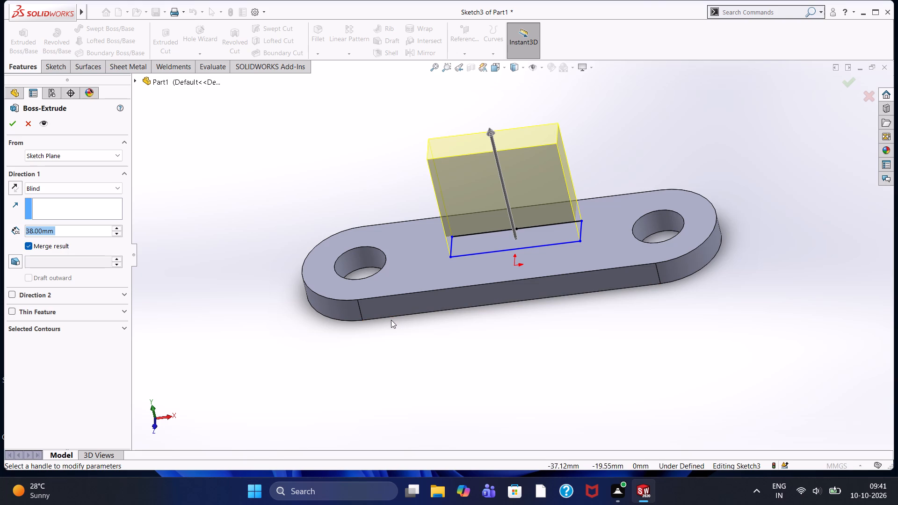
{"action": "type", "text": "32"}
{"action": "key", "text": "Return"}
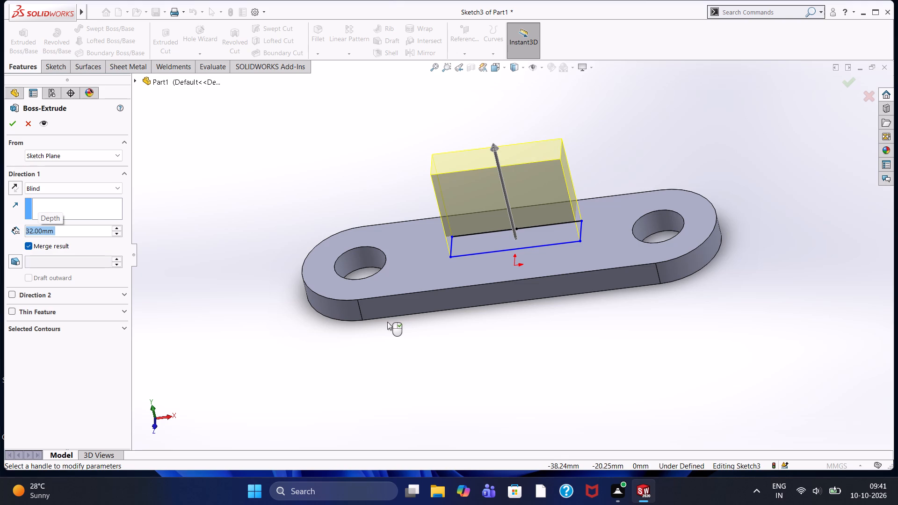
{"action": "left_click", "coordinate": [14, 126]}
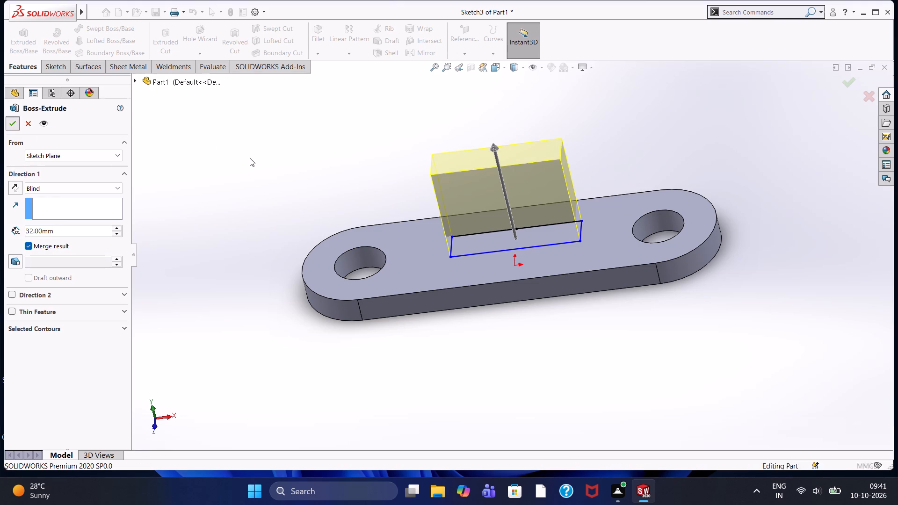
{"action": "left_click", "coordinate": [250, 156]}
On the Right Plane, sketch a sloping line from the block's upper front corner to the base plate's upper front corner.
{"action": "middle_click_drag", "start_coordinate": [333, 144], "coordinate": [318, 114]}
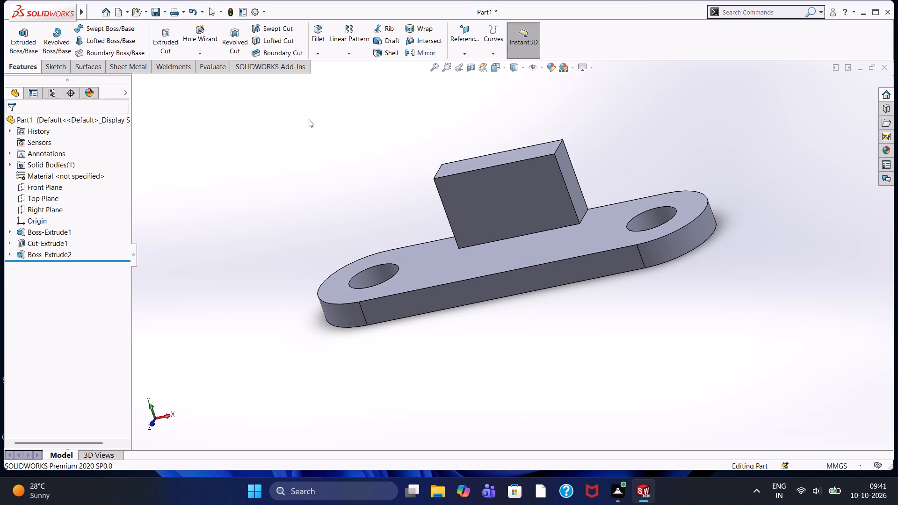
{"action": "left_click", "coordinate": [57, 209]}
{"action": "left_click", "coordinate": [68, 193]}
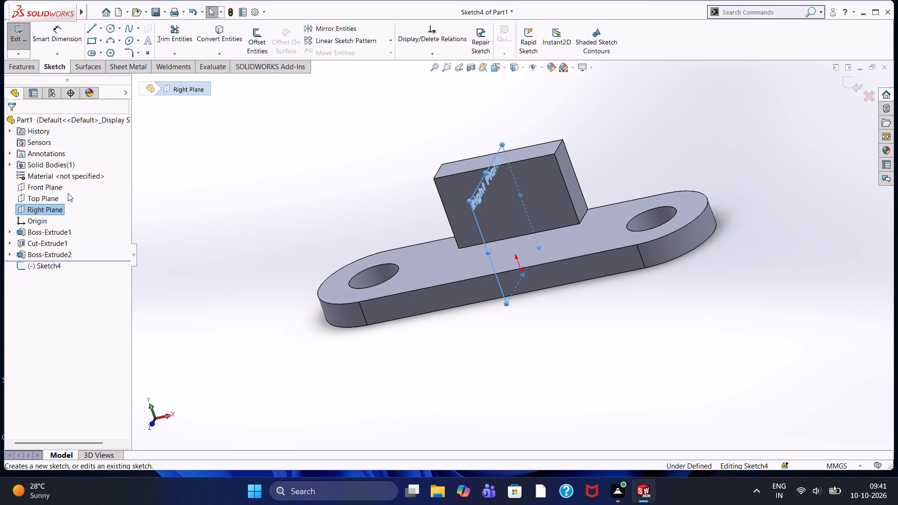
{"action": "key", "text": "ctrl+alt+8"}
{"action": "key", "text": "ctrl+8"}
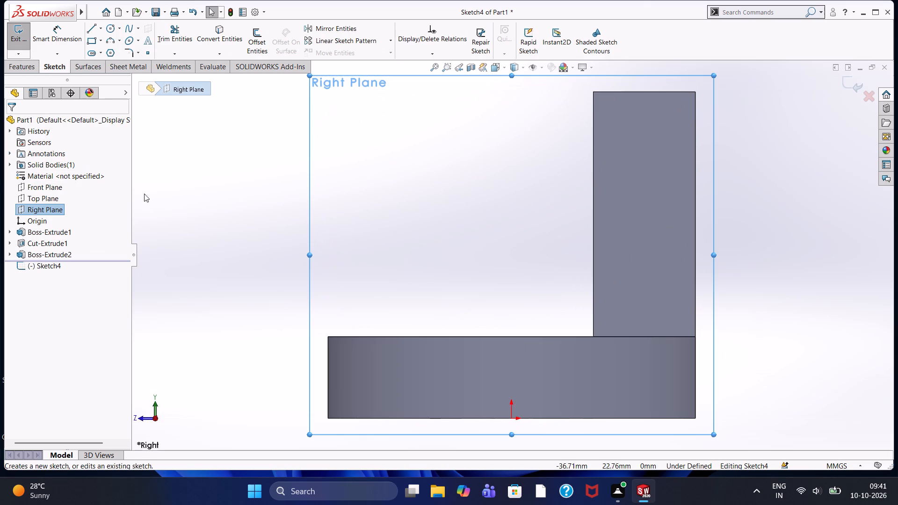
{"action": "left_click", "coordinate": [182, 208]}
{"action": "left_click", "coordinate": [91, 29]}
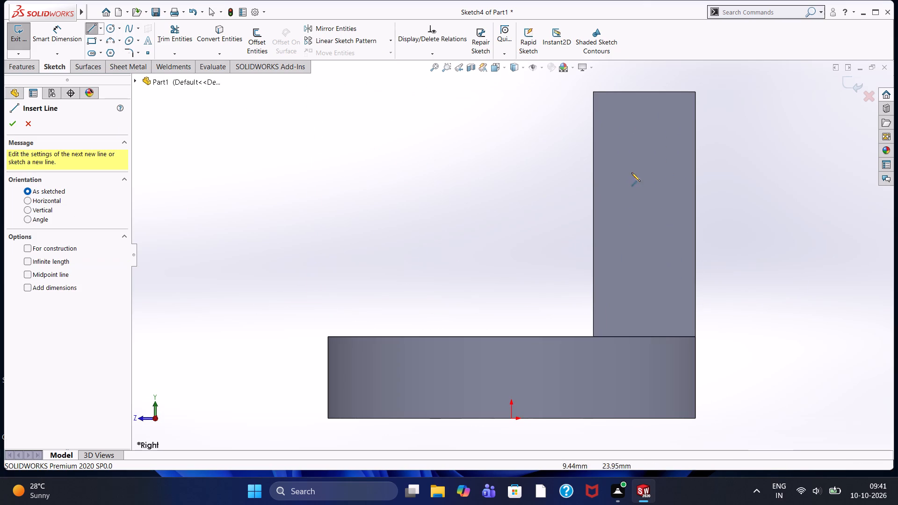
{"action": "left_click", "coordinate": [593, 90]}
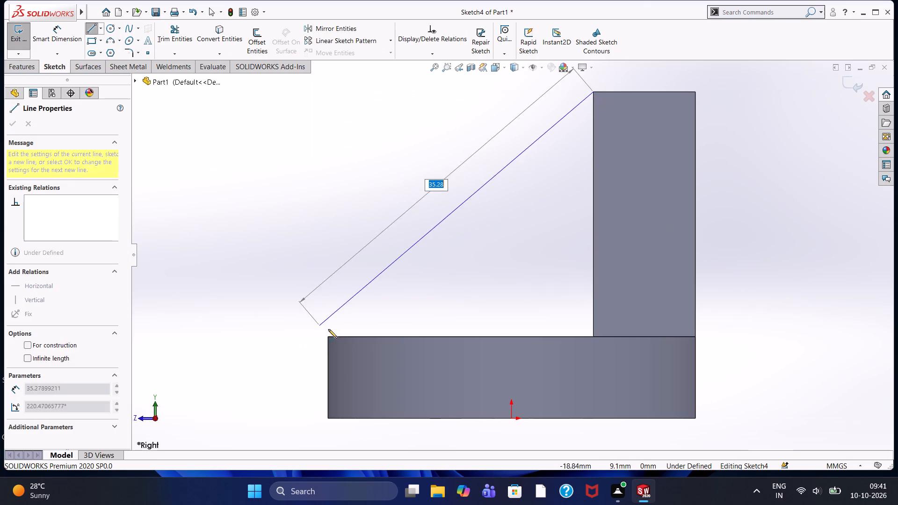
{"action": "left_click", "coordinate": [328, 337]}
{"action": "right_click", "coordinate": [290, 261]}
{"action": "left_click", "coordinate": [302, 269]}
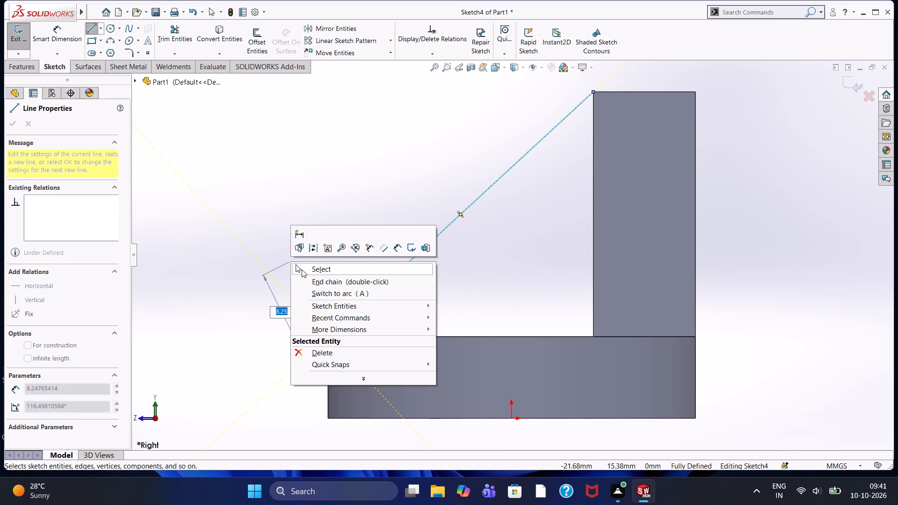
Create a 12 mm thick rib from the sloping line, applied to both sides, with the material side flipped toward the block.
{"action": "left_click", "coordinate": [17, 67]}
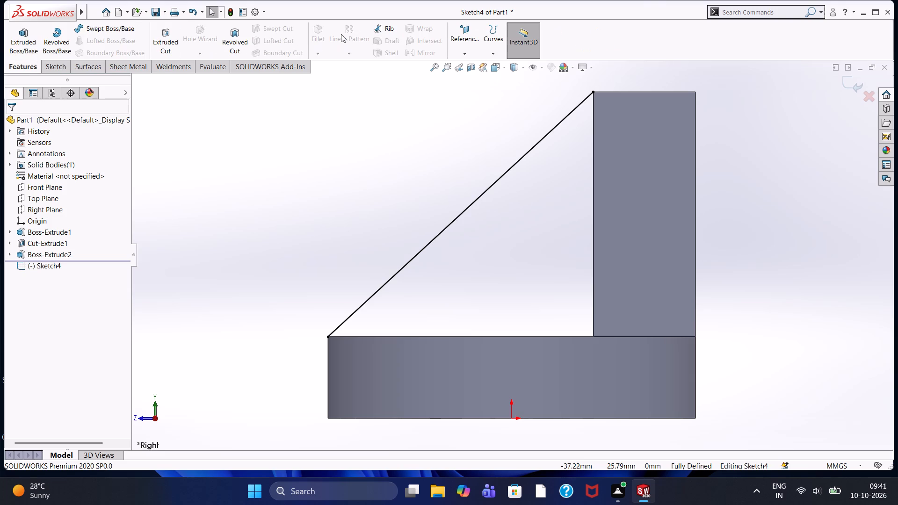
{"action": "left_click", "coordinate": [377, 27]}
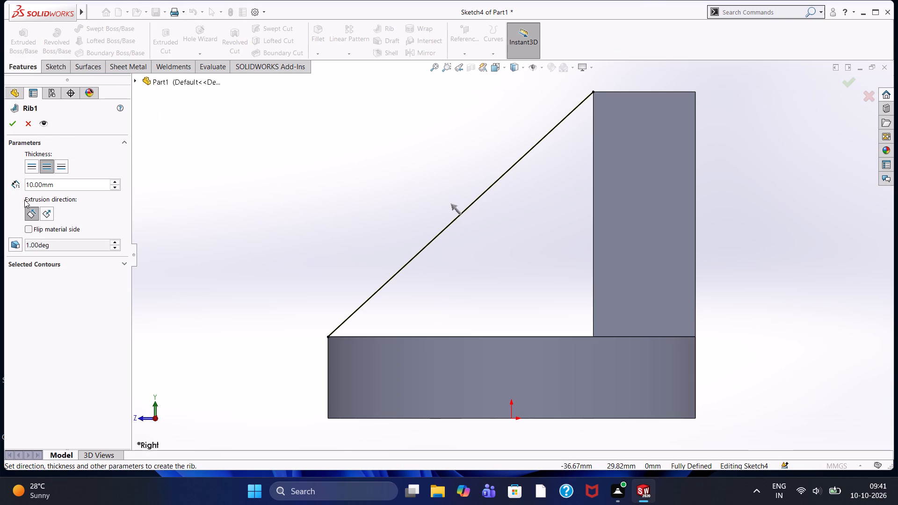
{"action": "left_click_drag", "start_coordinate": [61, 184], "coordinate": [0, 190]}
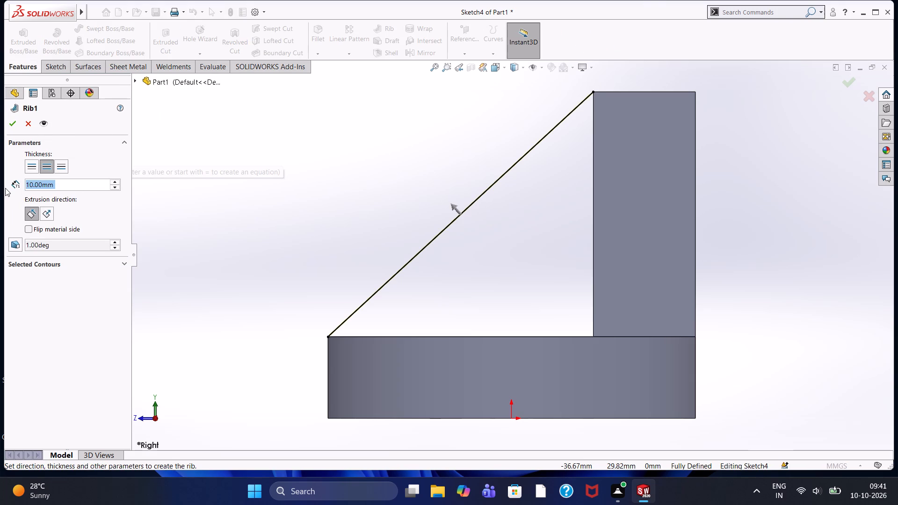
{"action": "key", "text": "1"}
{"action": "key", "text": "2"}
{"action": "key", "text": "Return"}
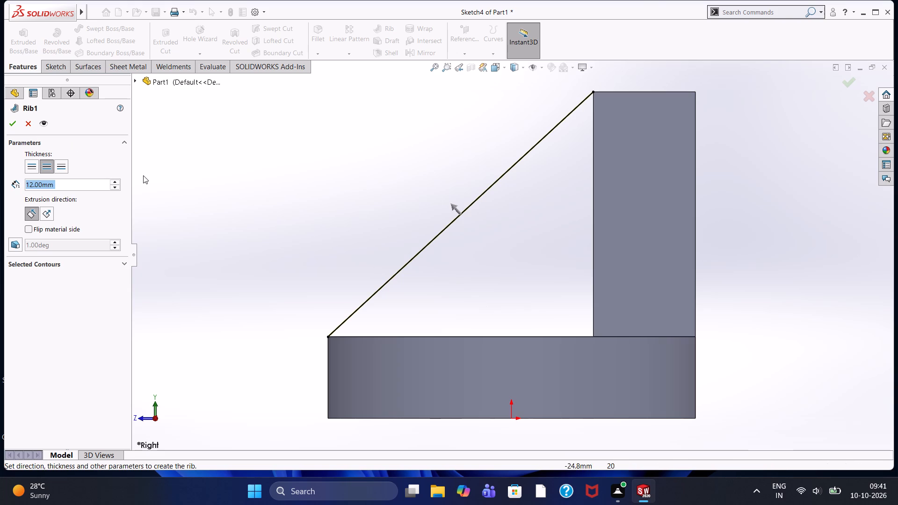
{"action": "left_click", "coordinate": [30, 228]}
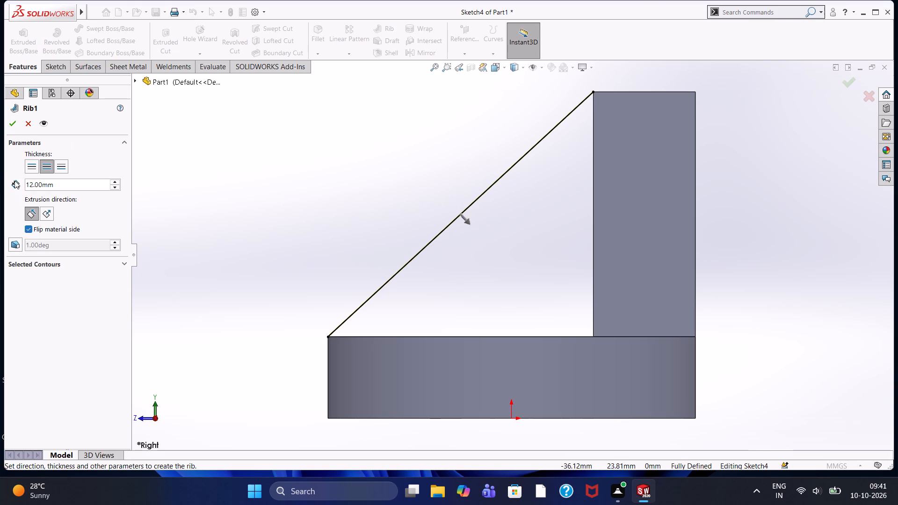
{"action": "left_click", "coordinate": [9, 122]}
{"action": "left_click", "coordinate": [312, 238]}
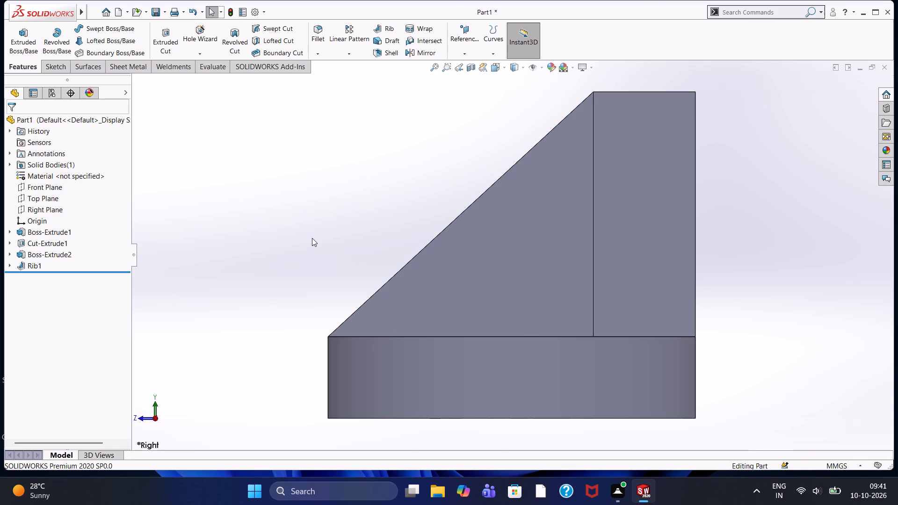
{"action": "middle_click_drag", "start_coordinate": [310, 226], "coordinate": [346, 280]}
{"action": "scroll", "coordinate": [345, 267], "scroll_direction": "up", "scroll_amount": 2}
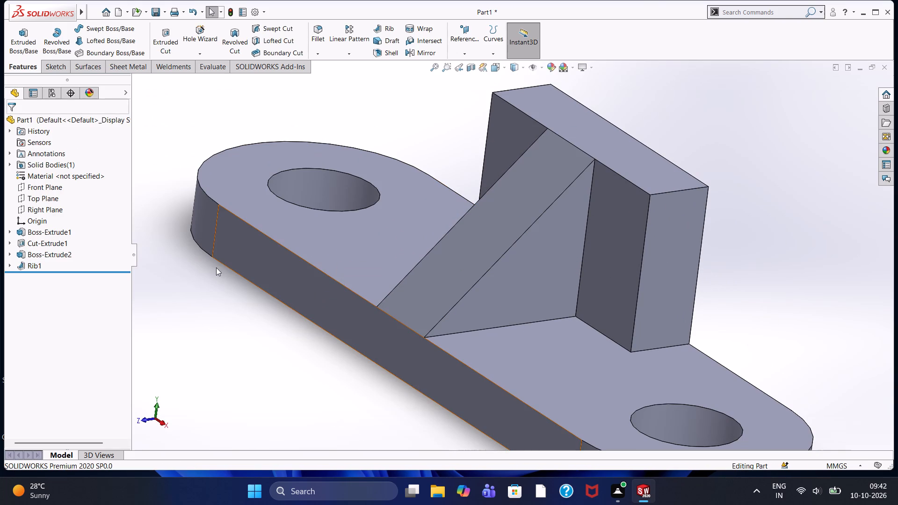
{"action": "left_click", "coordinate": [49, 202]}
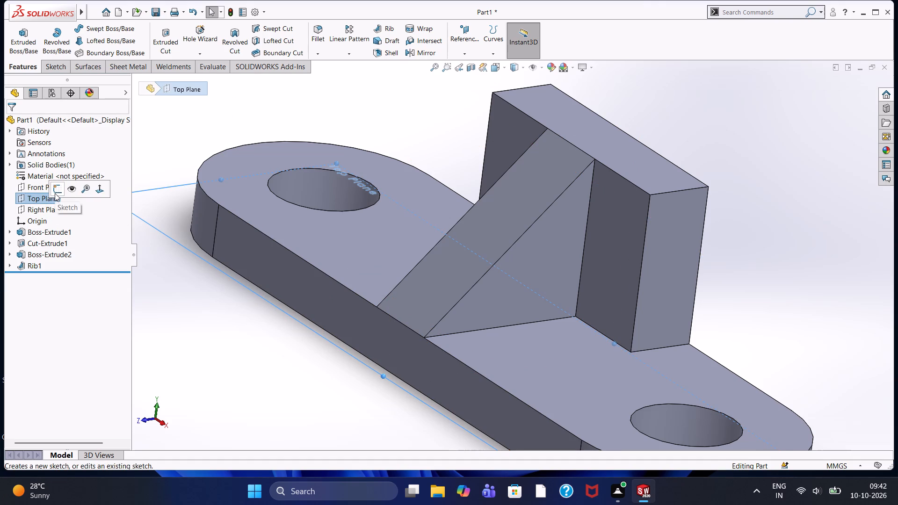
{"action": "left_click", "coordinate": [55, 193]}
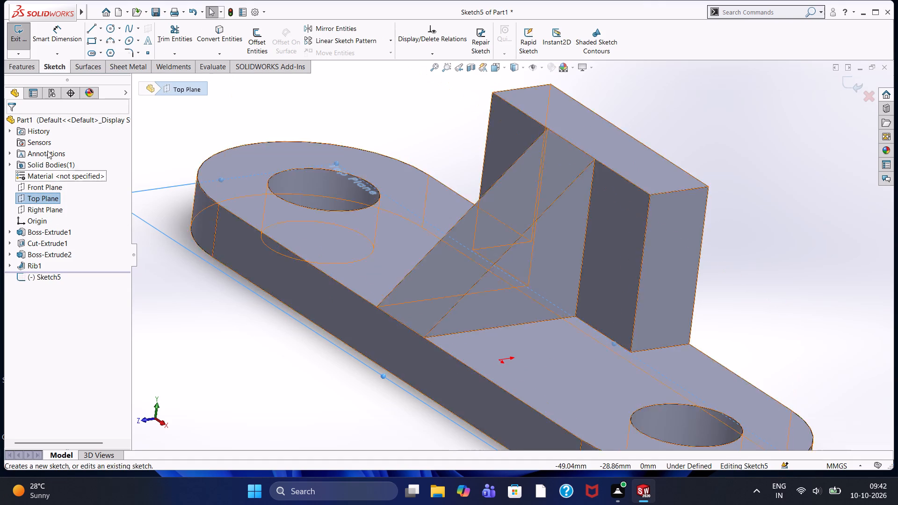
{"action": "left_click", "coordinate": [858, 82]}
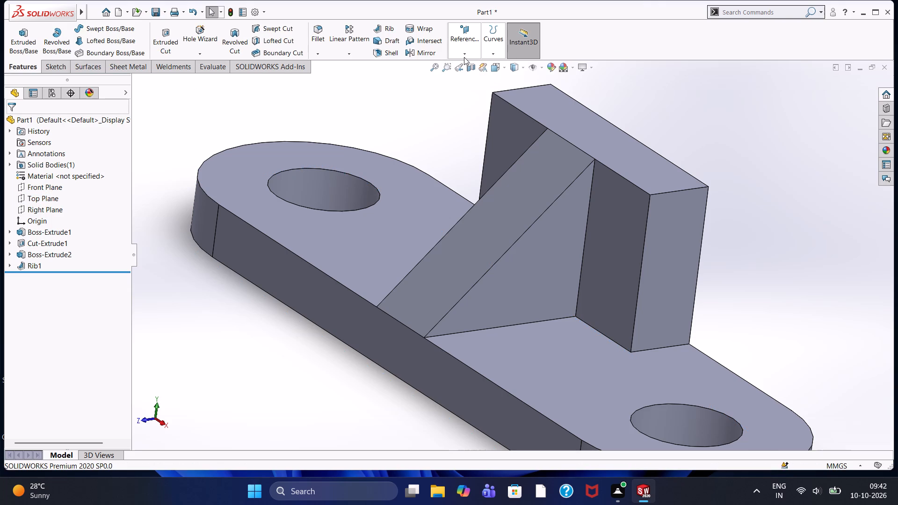
Define a reference plane parallel to the Top Plane, offset 22 mm upward.
{"action": "left_click", "coordinate": [465, 55]}
{"action": "left_click", "coordinate": [470, 63]}
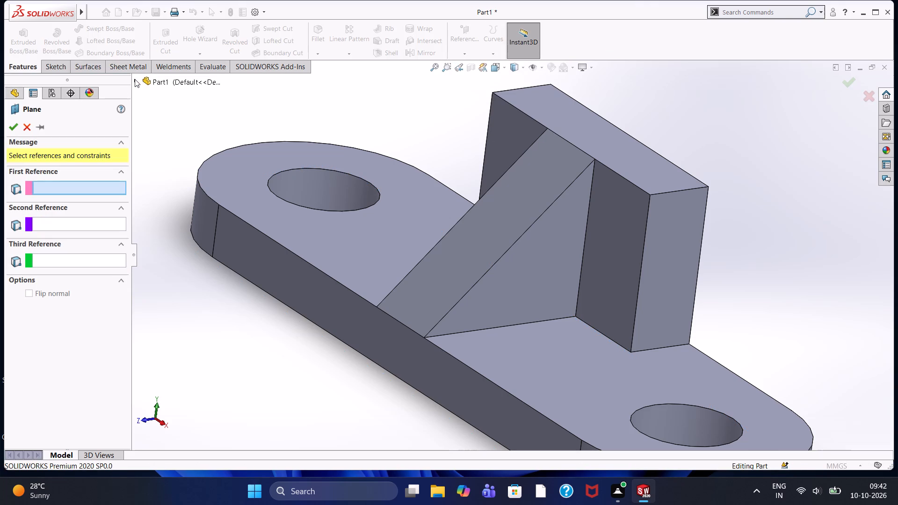
{"action": "left_click", "coordinate": [135, 79]}
{"action": "left_click", "coordinate": [167, 159]}
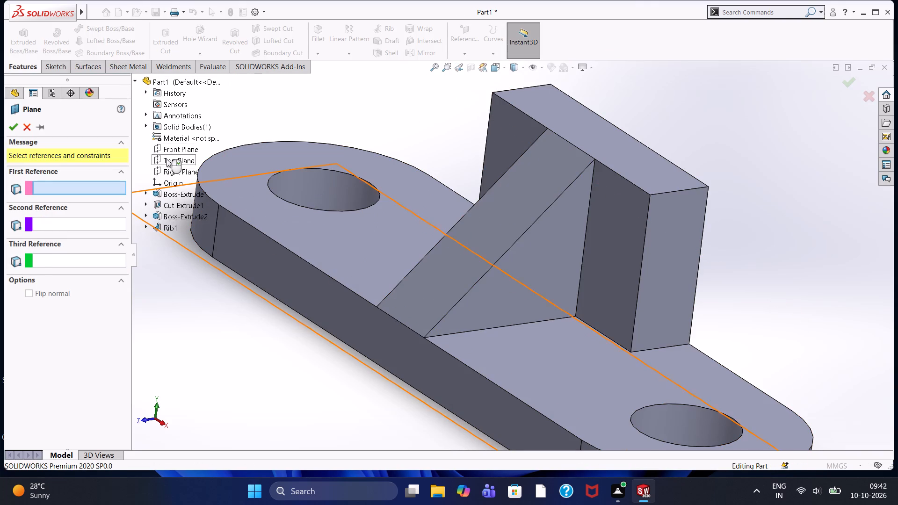
{"action": "scroll", "coordinate": [292, 318], "scroll_direction": "up", "scroll_amount": 2}
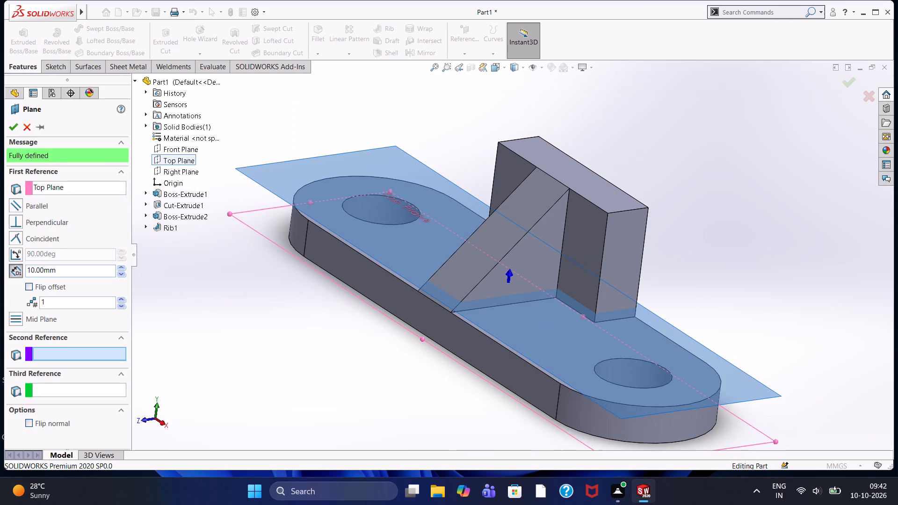
{"action": "double_click", "coordinate": [118, 268]}
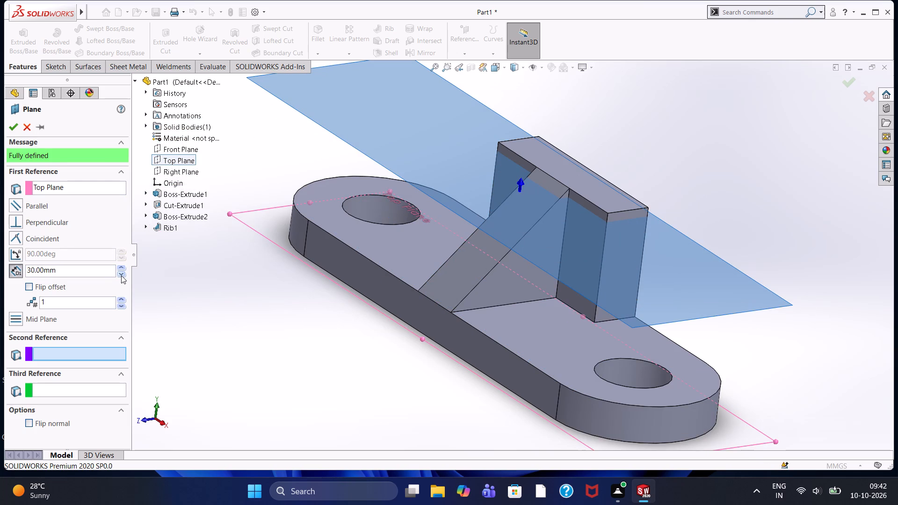
{"action": "left_click", "coordinate": [122, 275]}
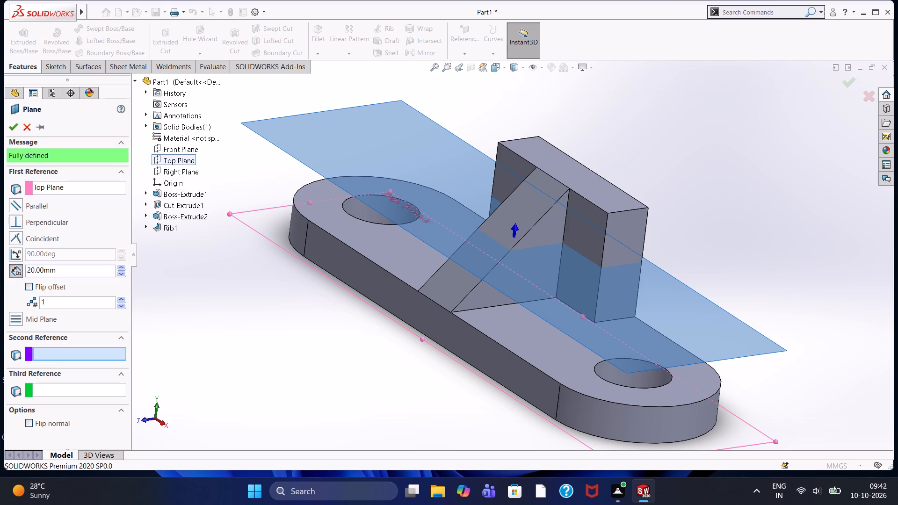
{"action": "left_click", "coordinate": [123, 269]}
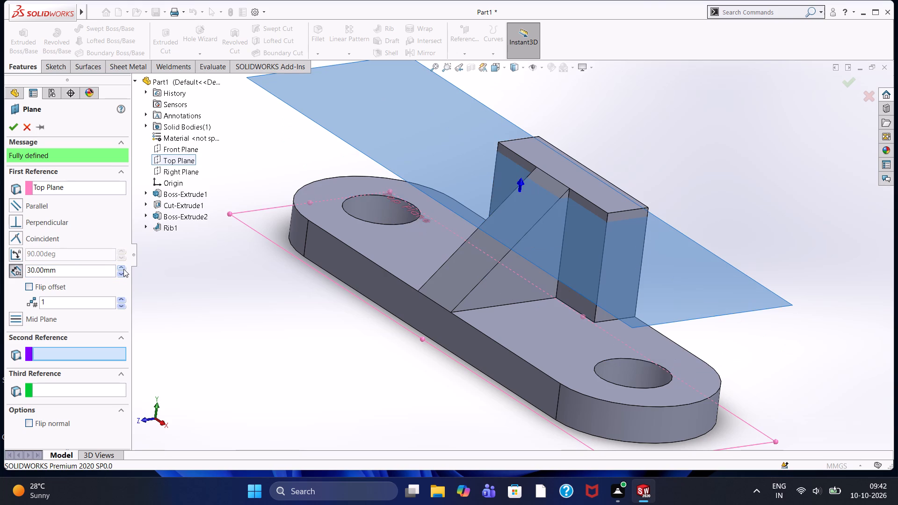
{"action": "middle_click_drag", "start_coordinate": [276, 339], "coordinate": [223, 328]}
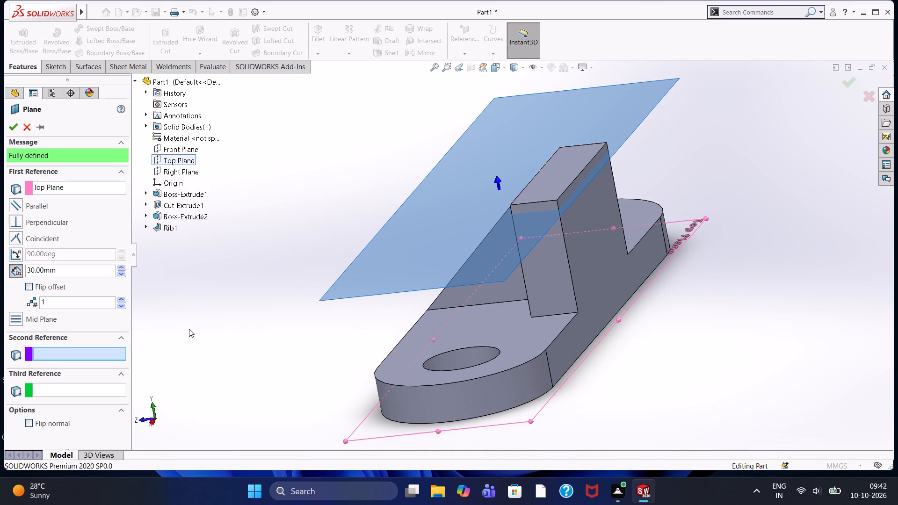
{"action": "left_click_drag", "start_coordinate": [55, 266], "coordinate": [0, 259]}
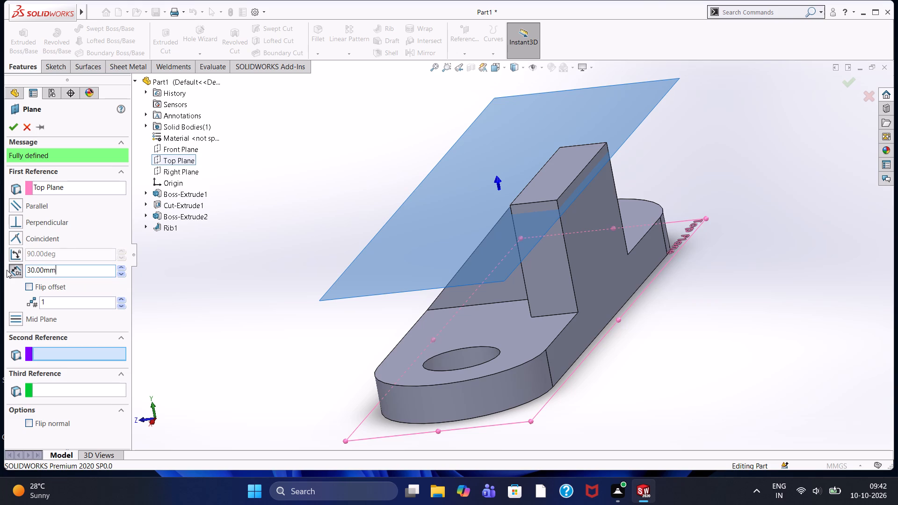
{"action": "type", "text": "22"}
{"action": "key", "text": "Return"}
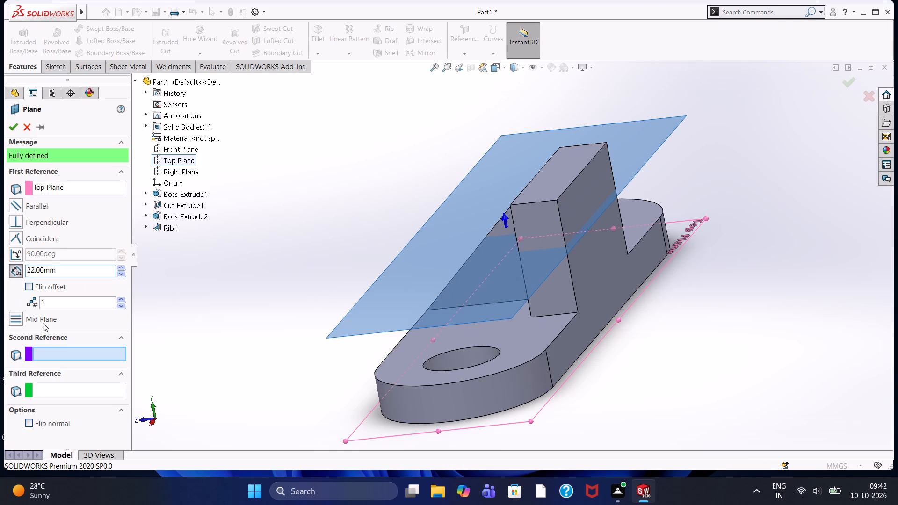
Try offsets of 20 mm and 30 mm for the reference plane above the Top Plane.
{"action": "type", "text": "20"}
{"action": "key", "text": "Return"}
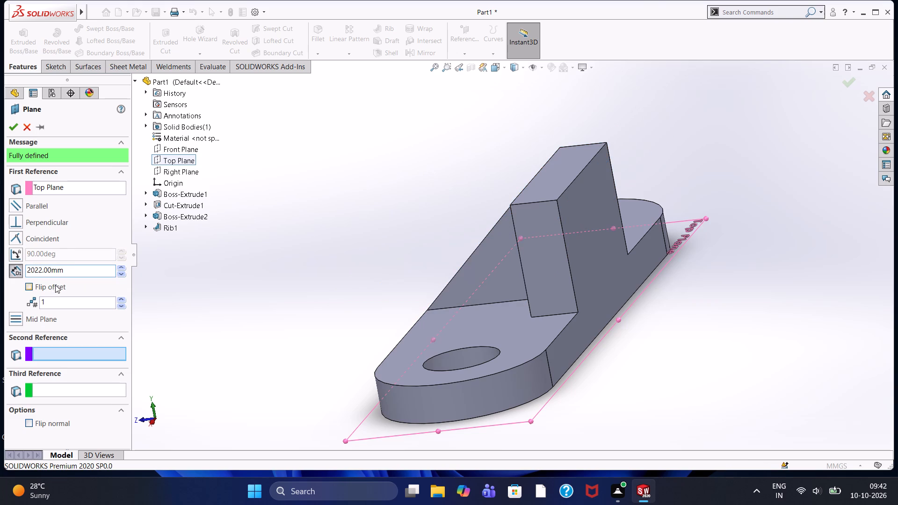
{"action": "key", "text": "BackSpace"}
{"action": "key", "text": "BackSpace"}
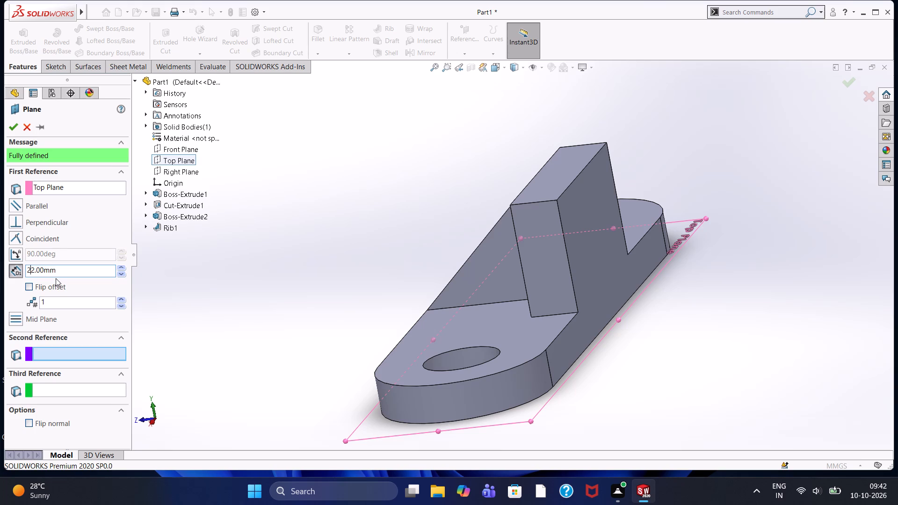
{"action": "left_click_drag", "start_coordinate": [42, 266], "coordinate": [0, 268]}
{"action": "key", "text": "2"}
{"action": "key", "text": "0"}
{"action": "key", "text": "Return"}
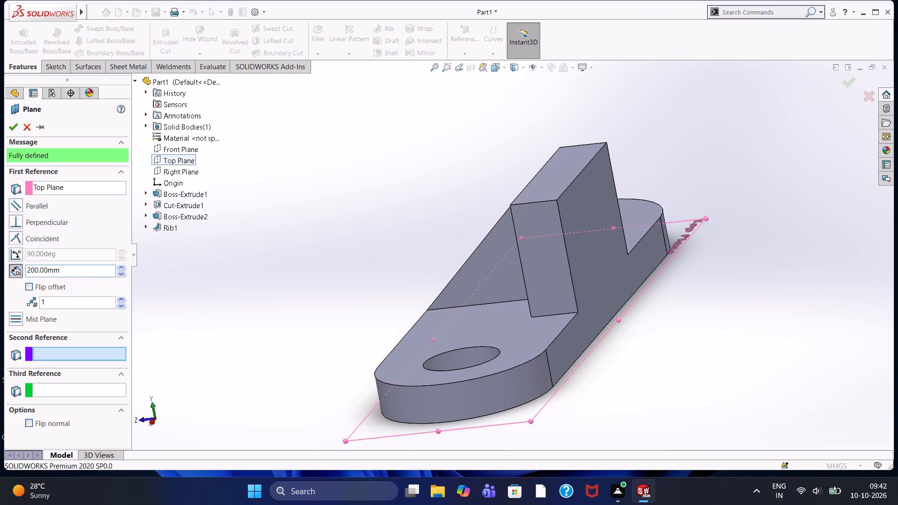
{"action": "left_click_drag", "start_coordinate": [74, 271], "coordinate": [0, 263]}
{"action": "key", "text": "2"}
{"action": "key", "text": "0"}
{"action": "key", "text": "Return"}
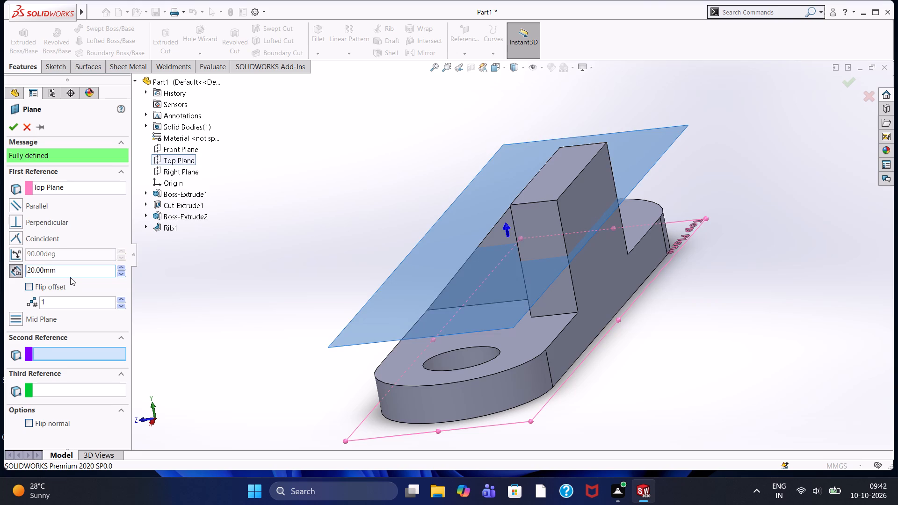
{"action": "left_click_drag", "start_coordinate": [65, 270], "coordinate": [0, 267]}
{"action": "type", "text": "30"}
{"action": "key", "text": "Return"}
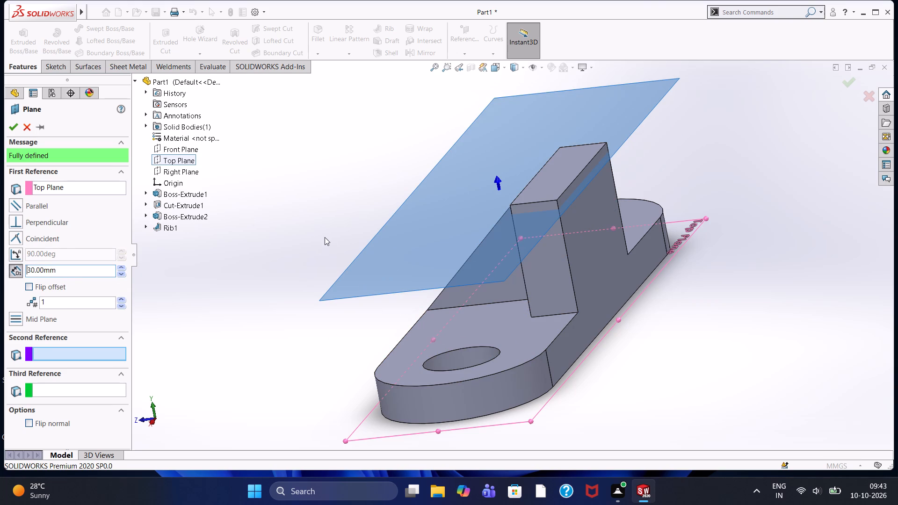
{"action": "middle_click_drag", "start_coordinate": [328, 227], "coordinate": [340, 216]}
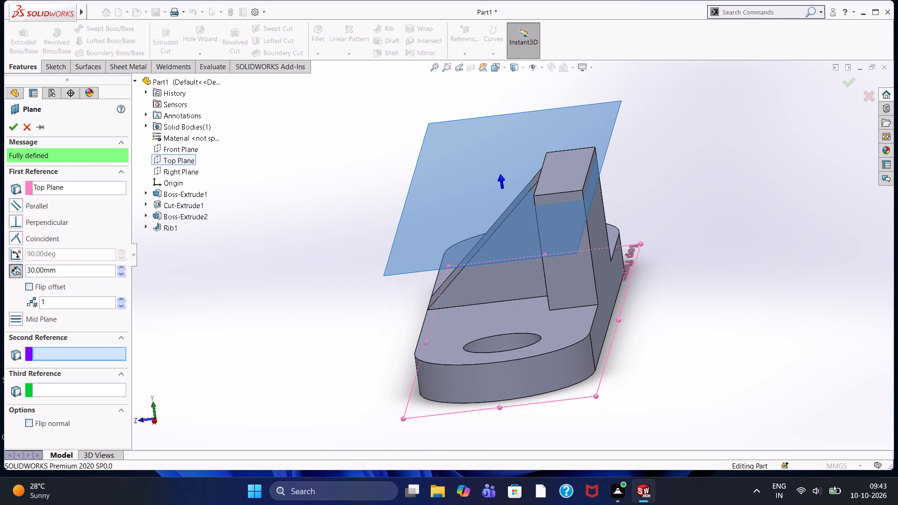
Set the reference plane's offset from the Top Plane to 22 mm and create the plane.
{"action": "left_click_drag", "start_coordinate": [76, 270], "coordinate": [0, 267]}
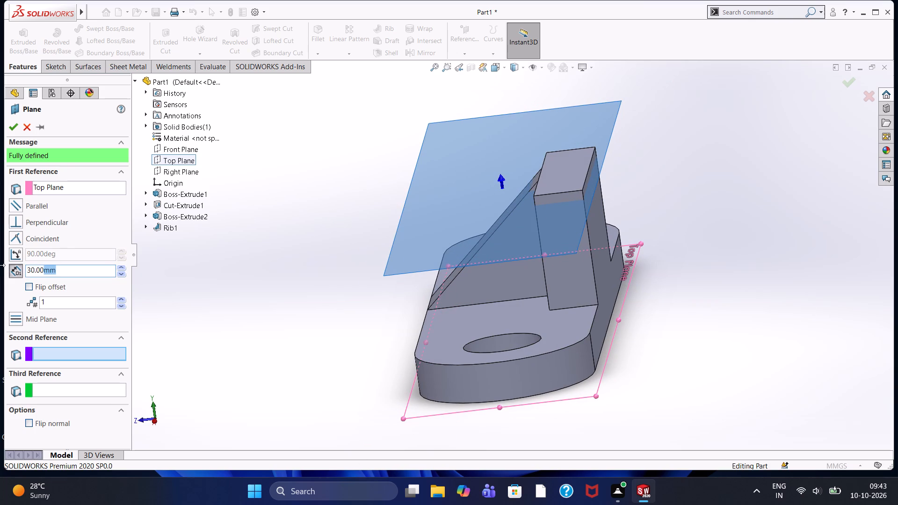
{"action": "type", "text": "22"}
{"action": "key", "text": "Return"}
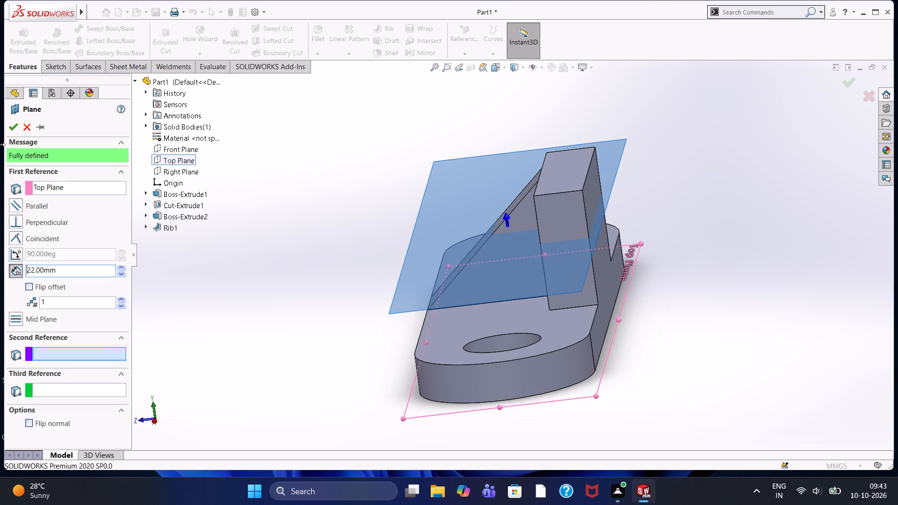
{"action": "left_click", "coordinate": [11, 128]}
{"action": "left_click", "coordinate": [279, 238]}
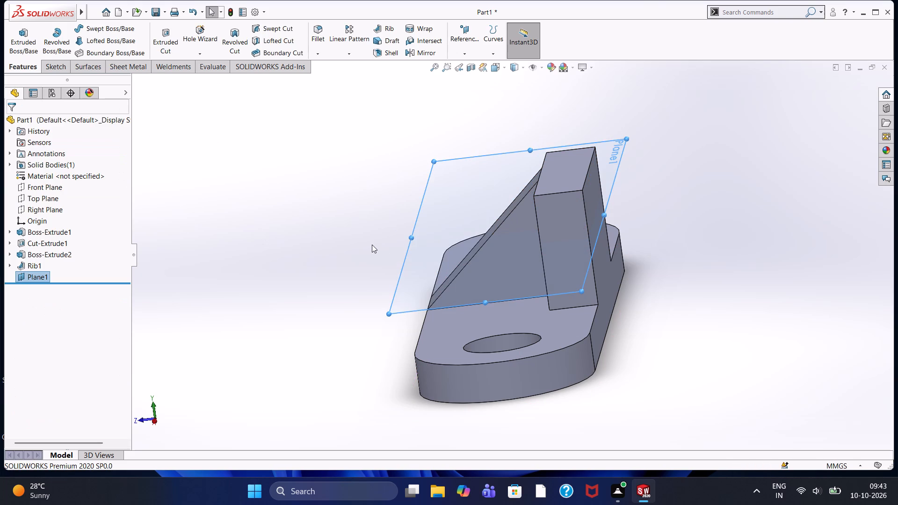
Open a new sketch on the offset plane and view it straight on.
{"action": "left_click", "coordinate": [425, 237]}
{"action": "left_click", "coordinate": [464, 210]}
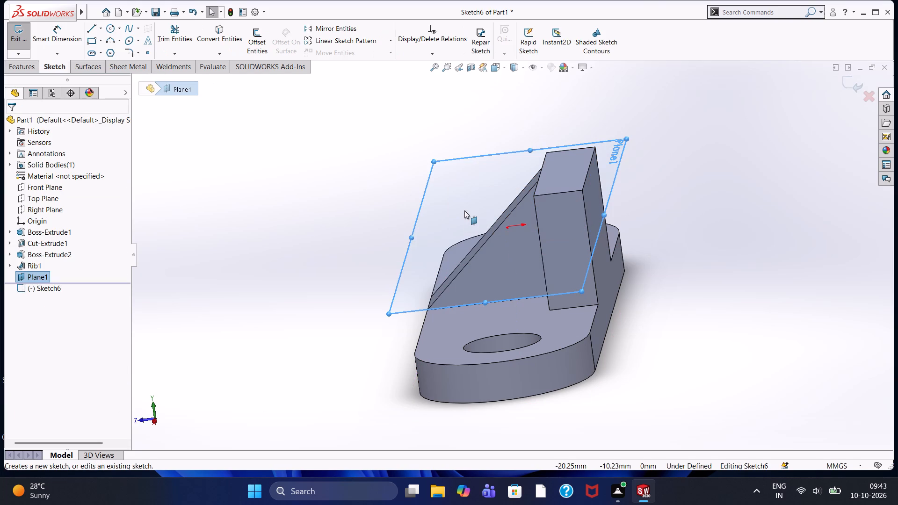
{"action": "key", "text": "ctrl+8"}
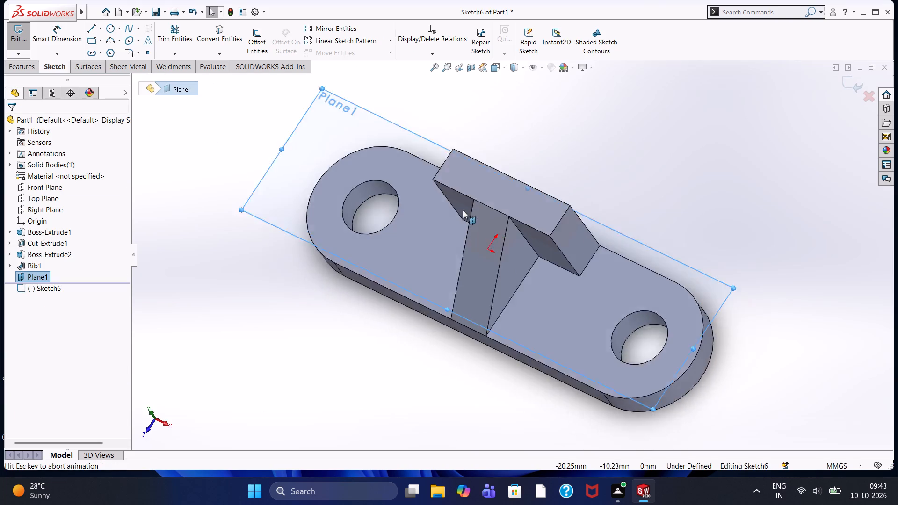
{"action": "left_click", "coordinate": [441, 161]}
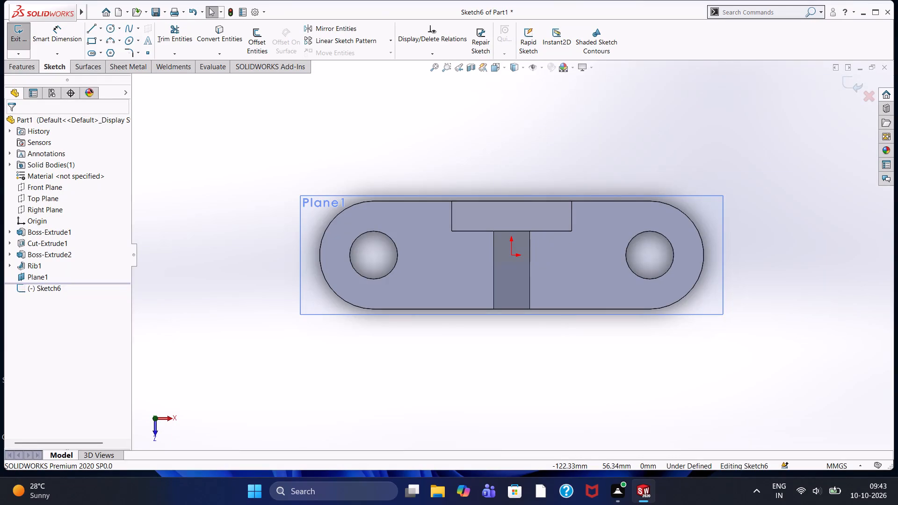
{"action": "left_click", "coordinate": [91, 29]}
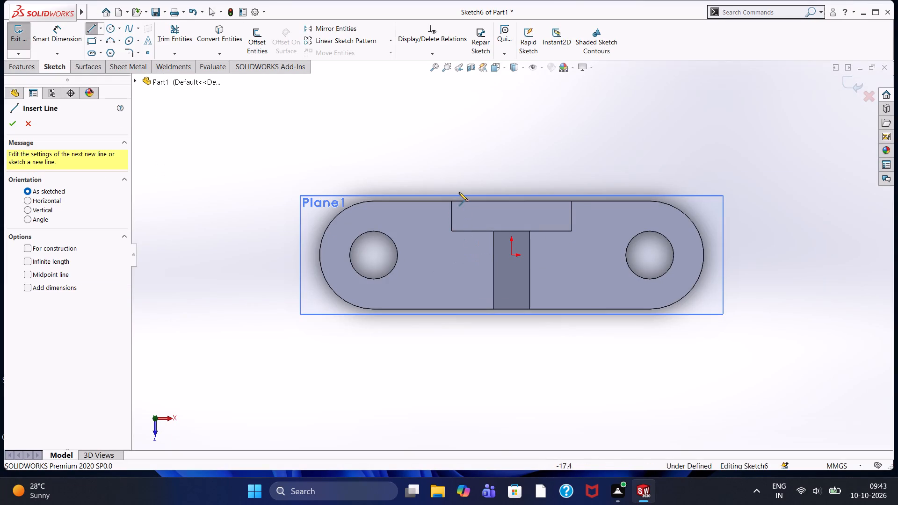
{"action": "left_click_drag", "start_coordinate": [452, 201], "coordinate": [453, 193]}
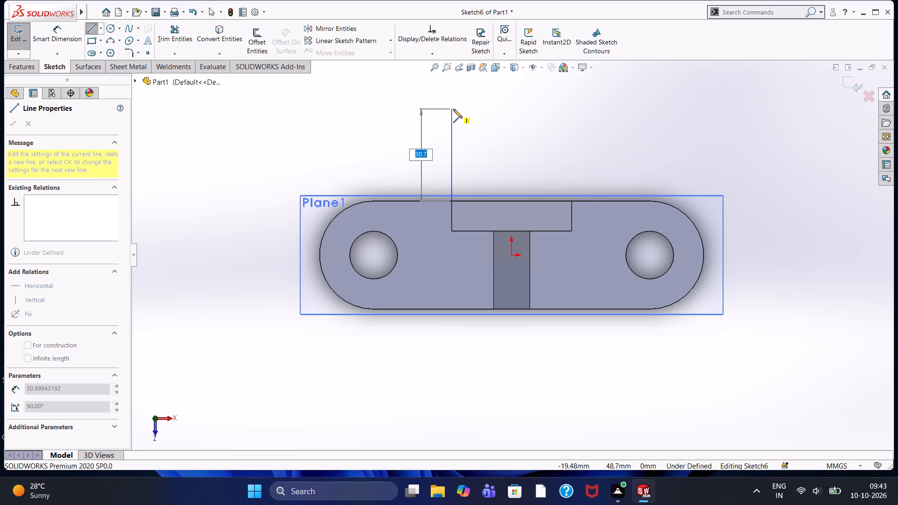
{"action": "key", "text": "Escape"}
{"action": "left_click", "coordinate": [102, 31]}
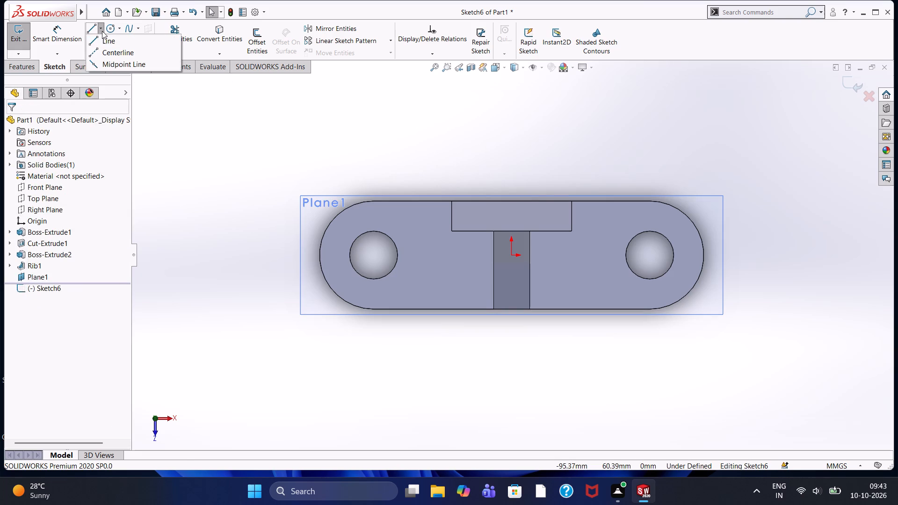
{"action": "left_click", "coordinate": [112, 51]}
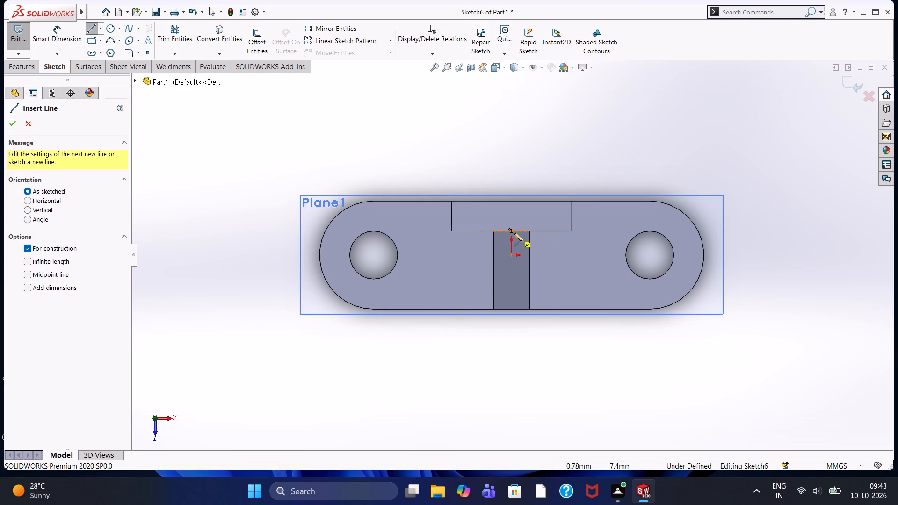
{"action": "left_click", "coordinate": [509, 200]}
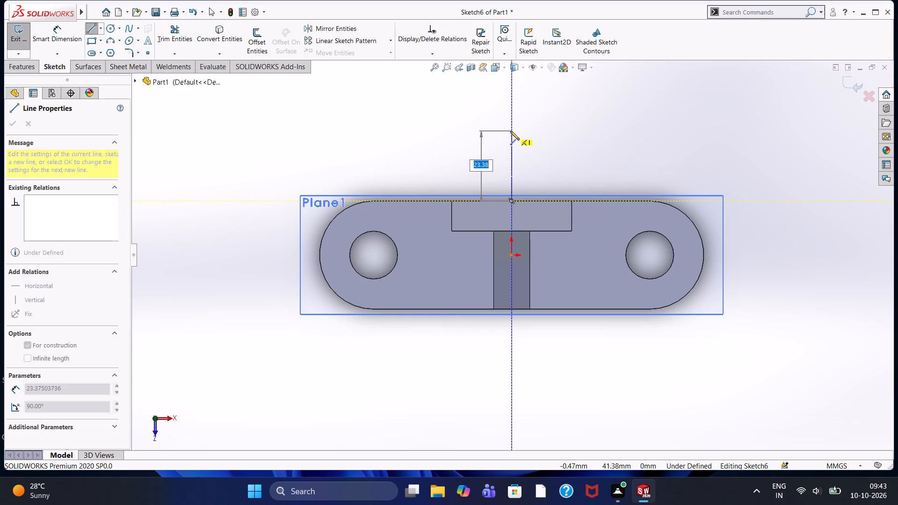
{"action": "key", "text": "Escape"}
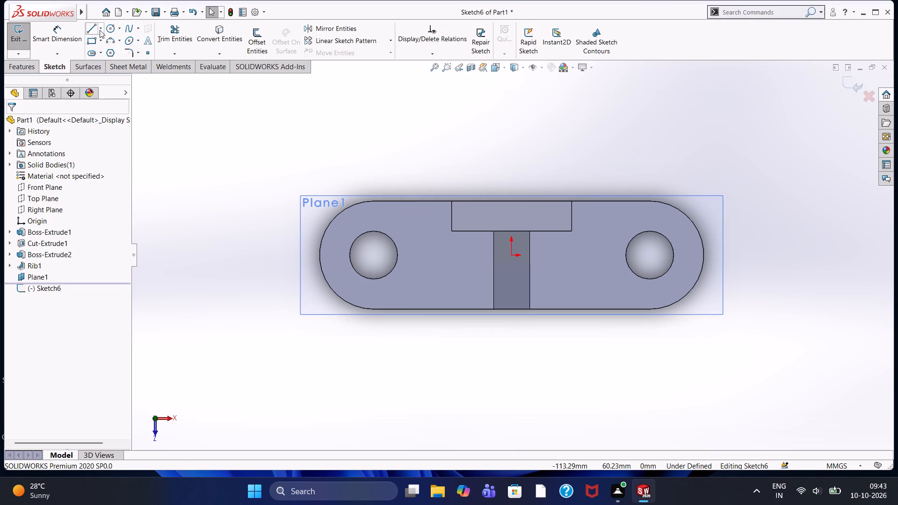
Draw a 48 mm vertical centerline from the origin, extending past the block beyond the base plate's rear edge.
{"action": "left_click", "coordinate": [101, 31]}
{"action": "left_click", "coordinate": [111, 50]}
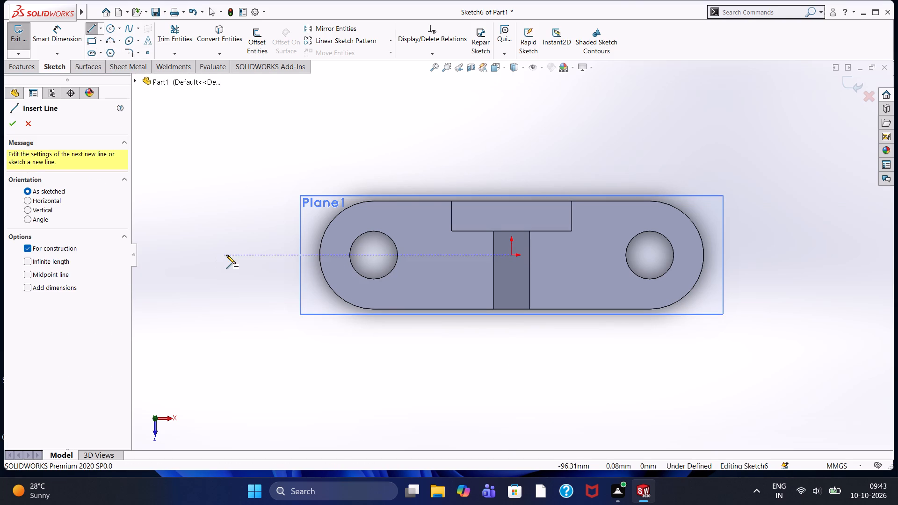
{"action": "left_click", "coordinate": [513, 254]}
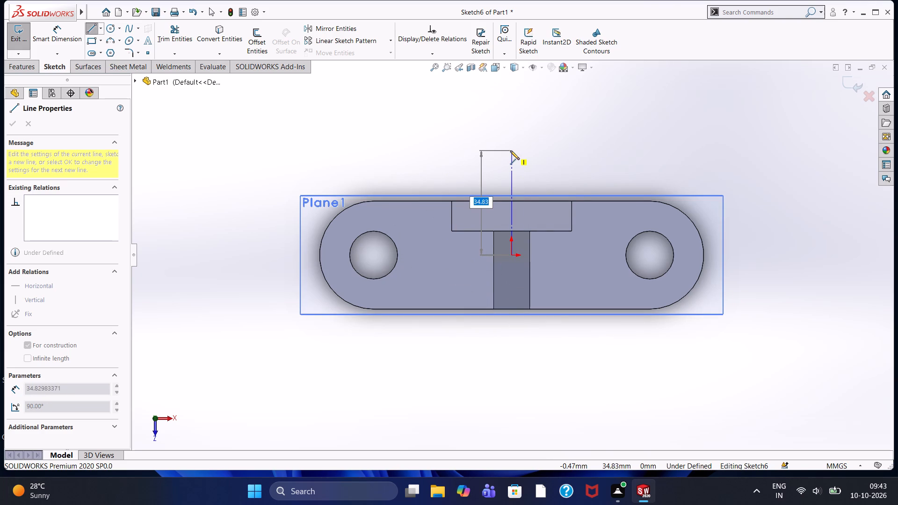
{"action": "type", "text": "48"}
{"action": "key", "text": "Return"}
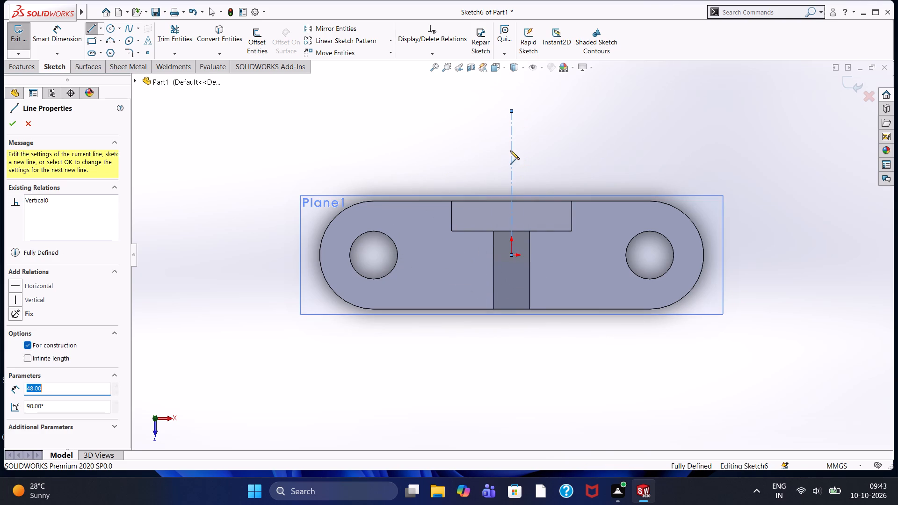
{"action": "key", "text": "Escape"}
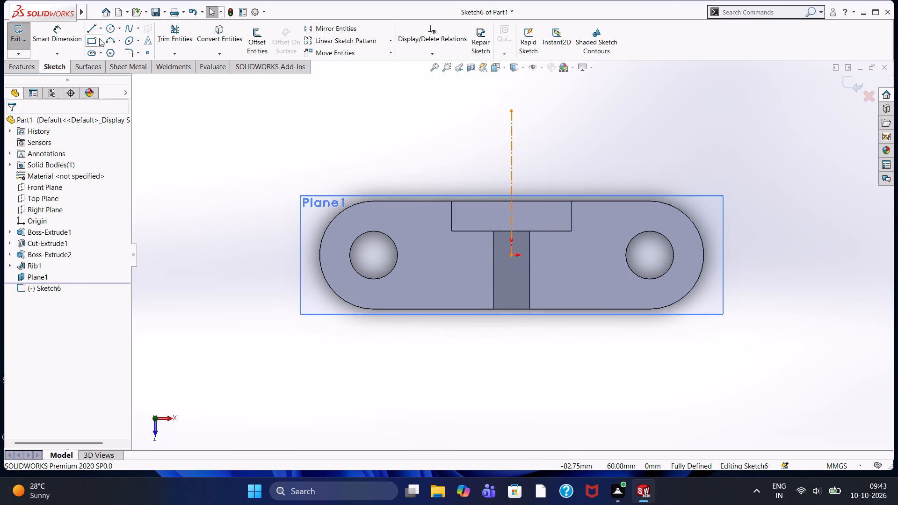
Sketch a 30 mm diameter circle centred on the far end of the vertical centerline.
{"action": "left_click", "coordinate": [113, 30]}
{"action": "scroll", "coordinate": [451, 131], "scroll_direction": "up", "scroll_amount": 1}
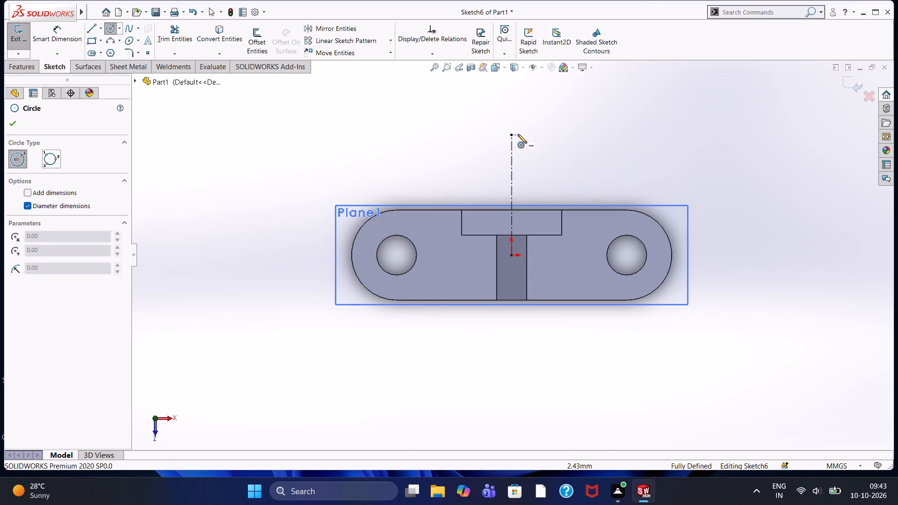
{"action": "left_click", "coordinate": [510, 137]}
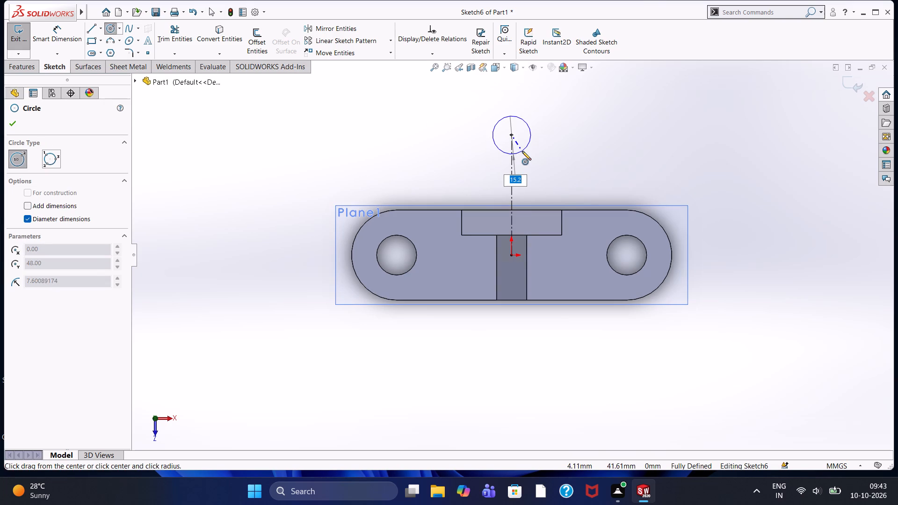
{"action": "type", "text": "30"}
{"action": "key", "text": "Return"}
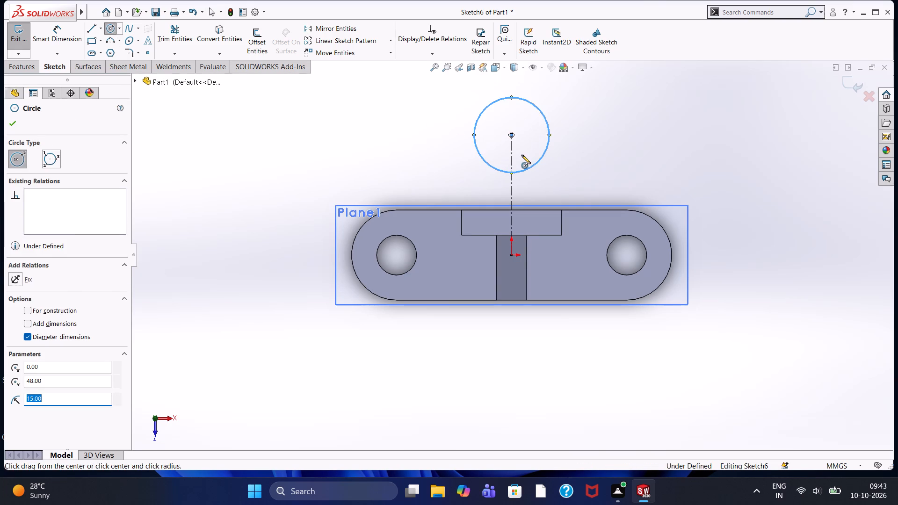
{"action": "key", "text": "Escape"}
Draw a closed tapered four-sided profile from the block's rear corners to the circle's two side points, 40 mm wide narrowing to 30 mm.
{"action": "scroll", "coordinate": [474, 177], "scroll_direction": "down", "scroll_amount": 3}
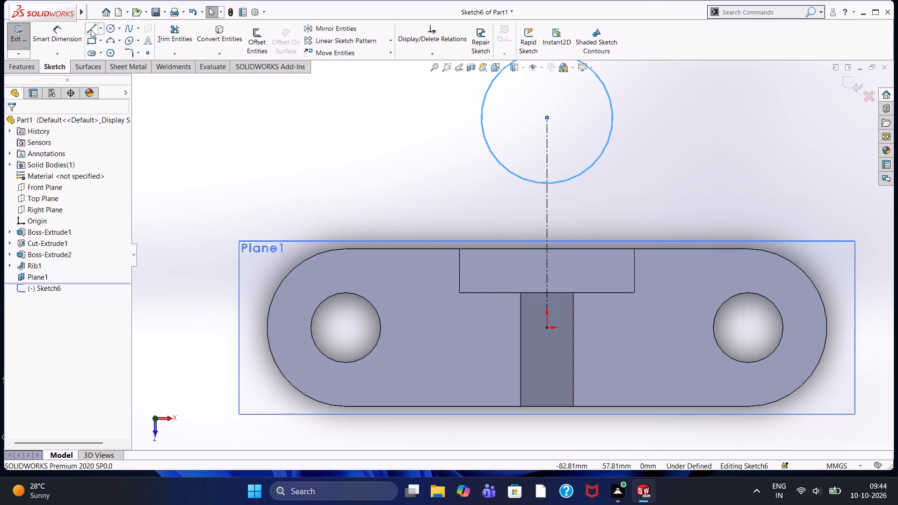
{"action": "left_click", "coordinate": [91, 29]}
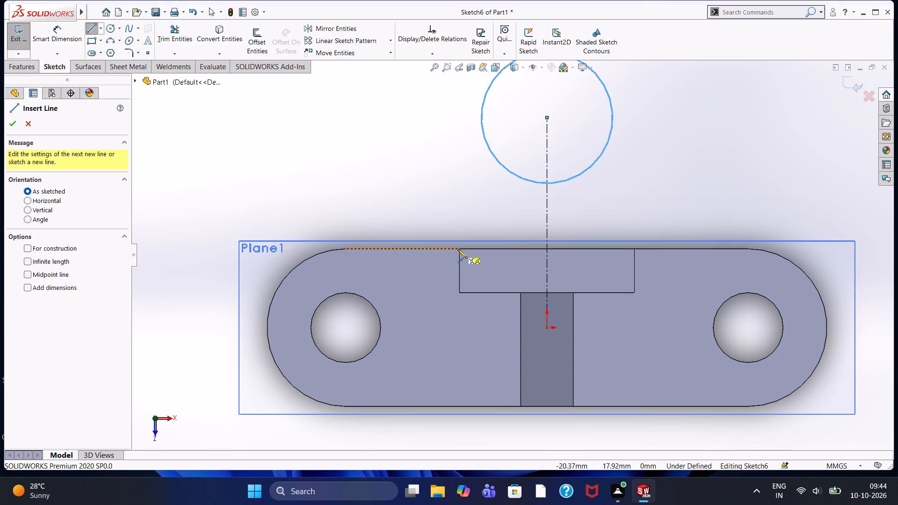
{"action": "left_click", "coordinate": [461, 249]}
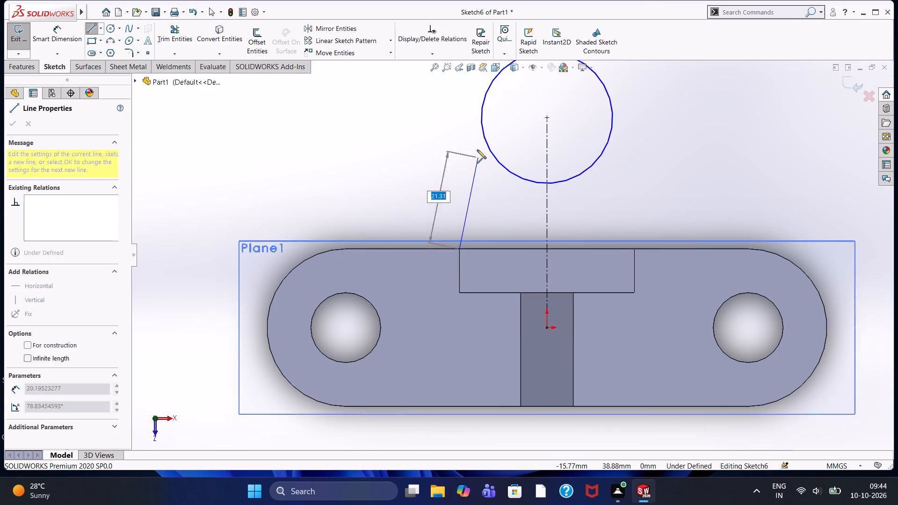
{"action": "left_click", "coordinate": [481, 117]}
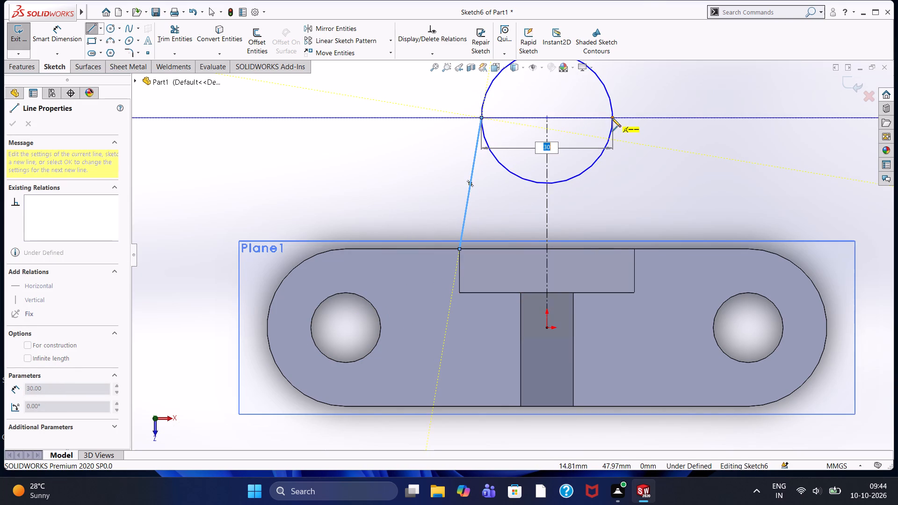
{"action": "left_click", "coordinate": [612, 118]}
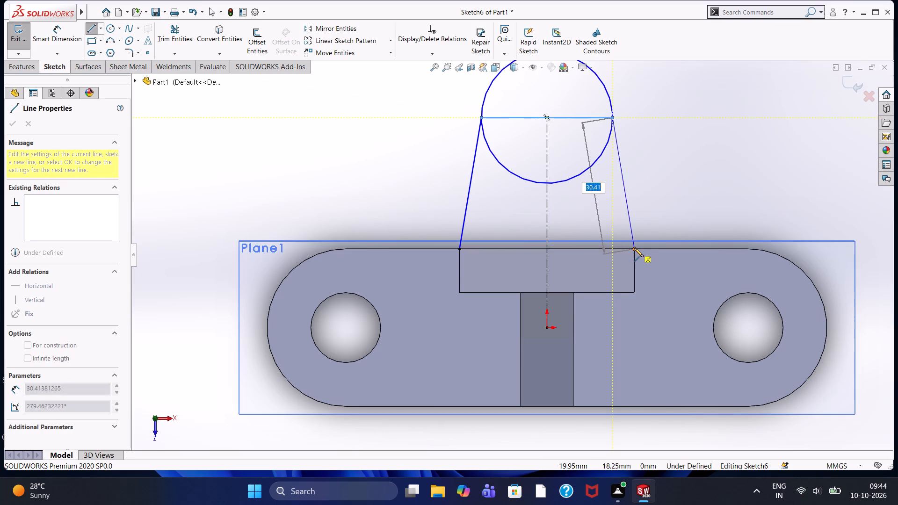
{"action": "left_click", "coordinate": [634, 248]}
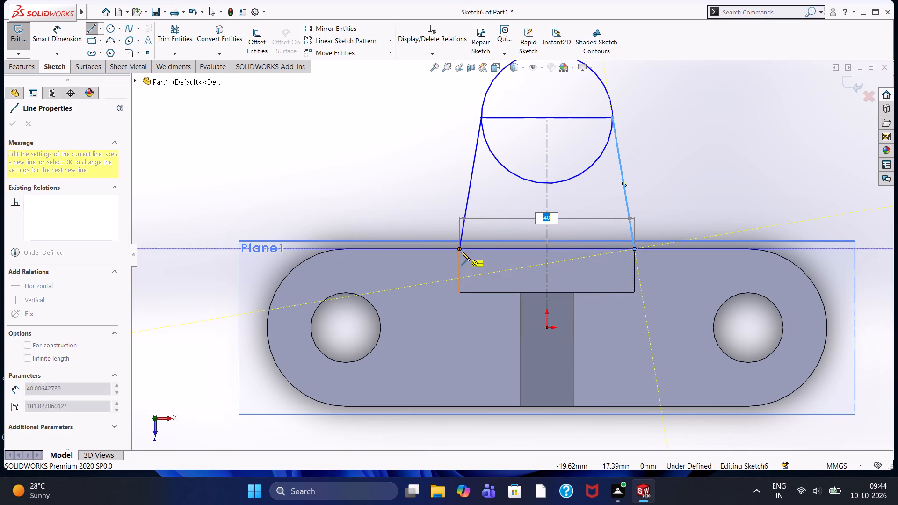
{"action": "left_click", "coordinate": [459, 250]}
{"action": "right_click", "coordinate": [392, 192]}
{"action": "left_click", "coordinate": [406, 199]}
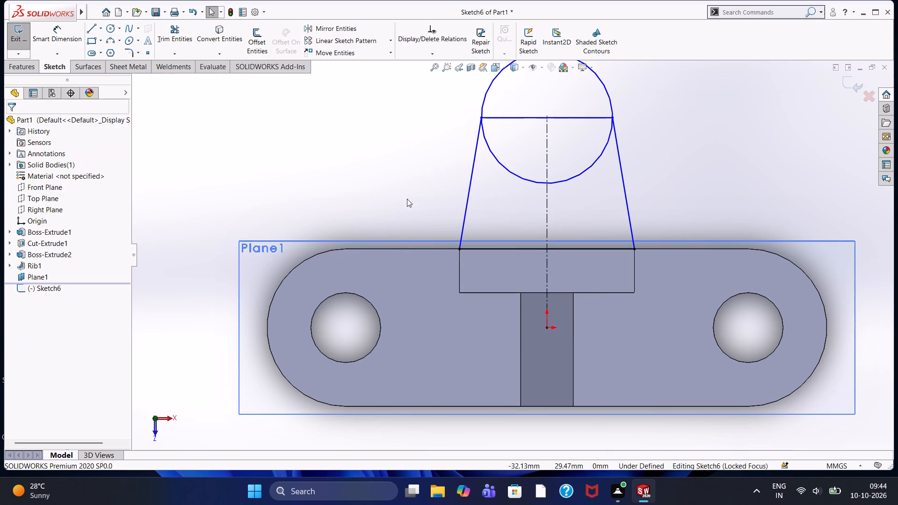
{"action": "key", "text": "Escape"}
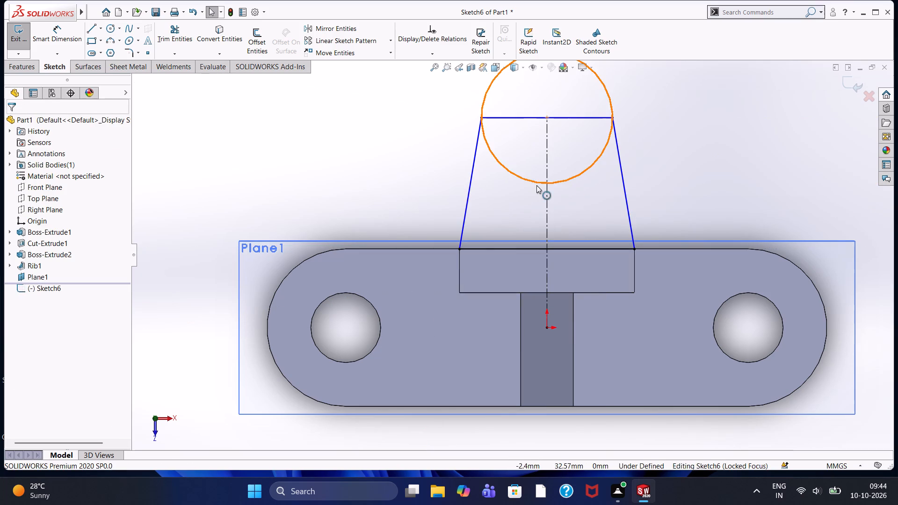
Delete the 30 mm helper circle, keeping only the tapered outline and centerline.
{"action": "left_click", "coordinate": [539, 183]}
{"action": "key", "text": "Delete"}
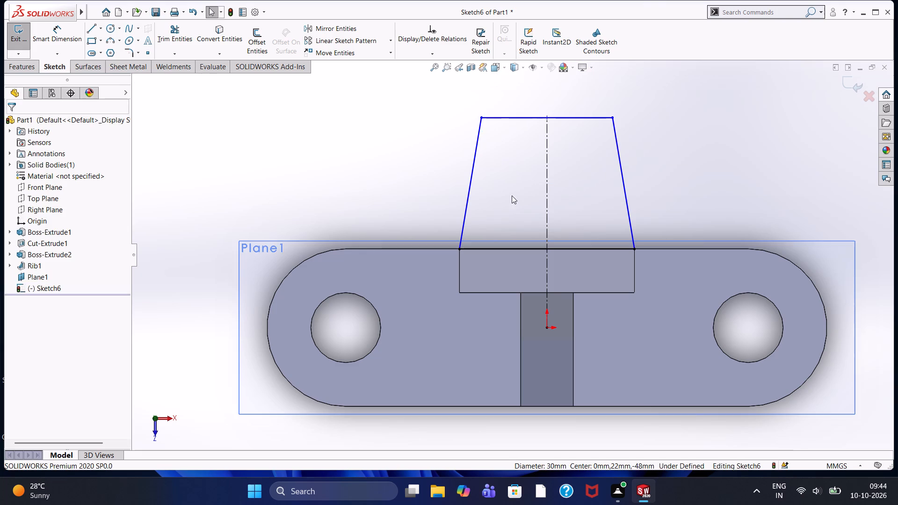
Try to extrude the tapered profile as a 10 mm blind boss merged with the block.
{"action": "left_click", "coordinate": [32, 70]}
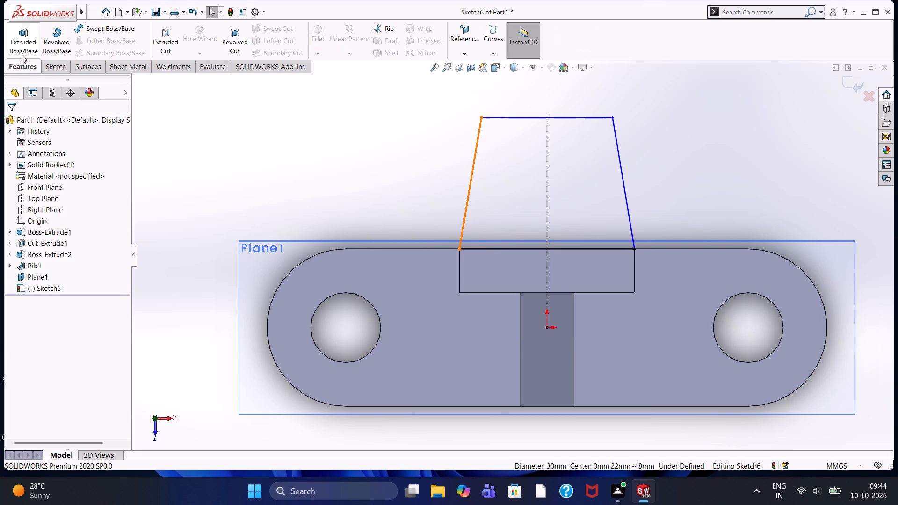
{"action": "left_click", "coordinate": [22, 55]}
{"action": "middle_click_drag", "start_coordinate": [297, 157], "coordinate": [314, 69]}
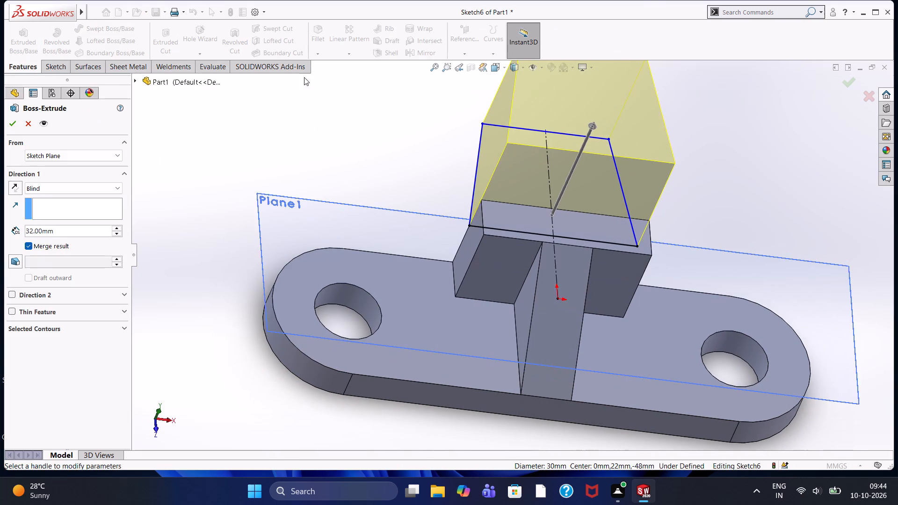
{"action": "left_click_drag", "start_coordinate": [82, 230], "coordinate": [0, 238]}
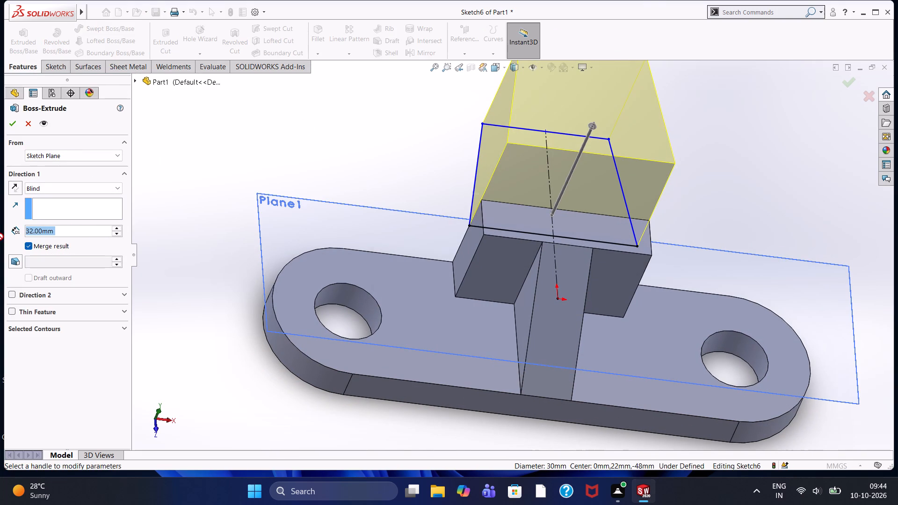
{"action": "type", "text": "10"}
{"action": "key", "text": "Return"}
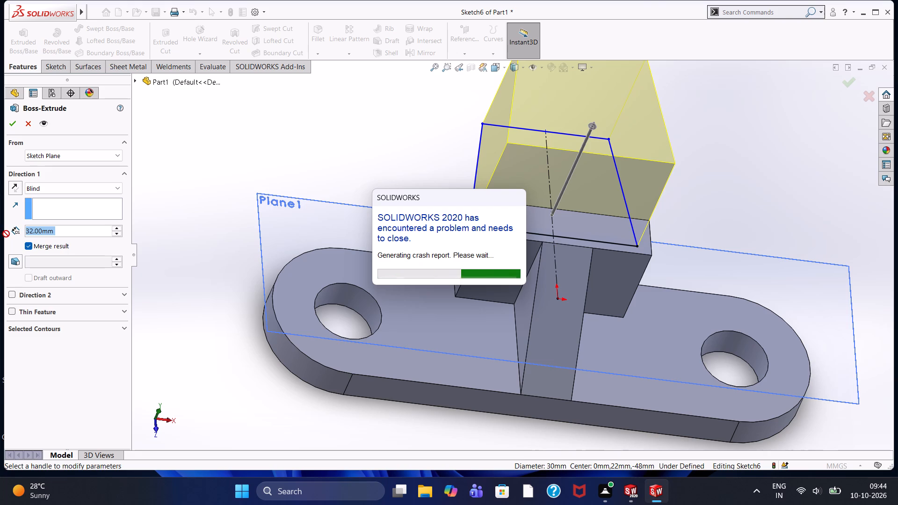
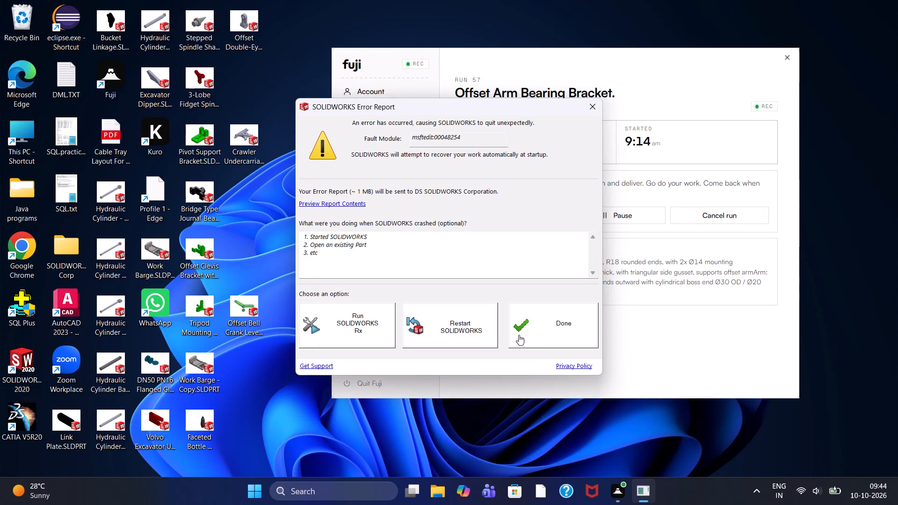
Restart SOLIDWORKS from the crash error report.
{"action": "left_click", "coordinate": [479, 325]}
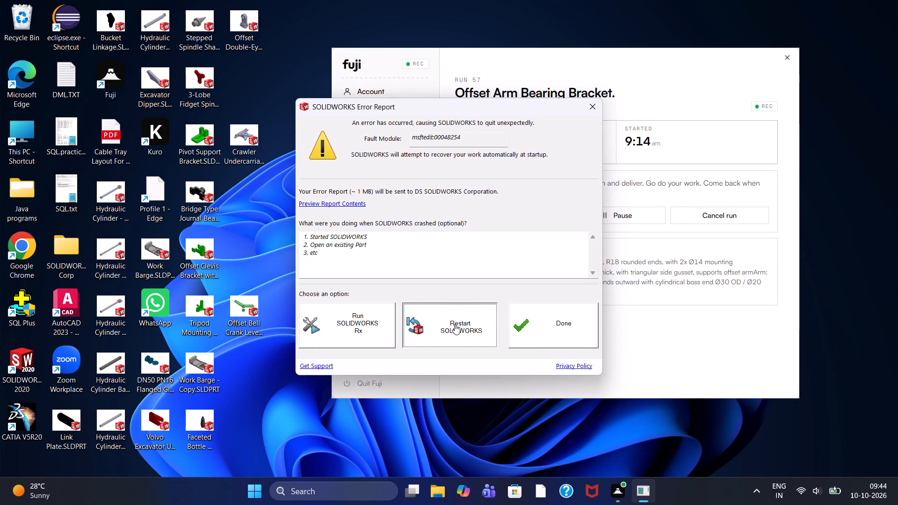
{"action": "left_click", "coordinate": [454, 324]}
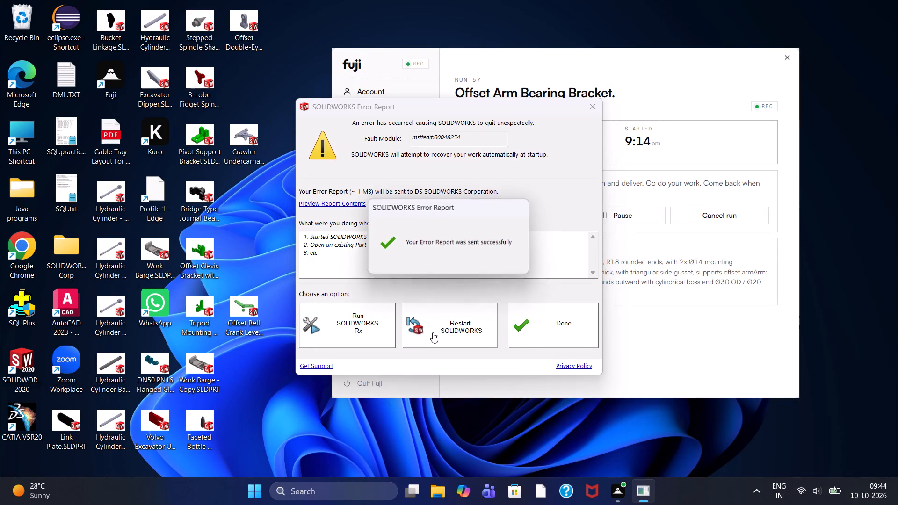
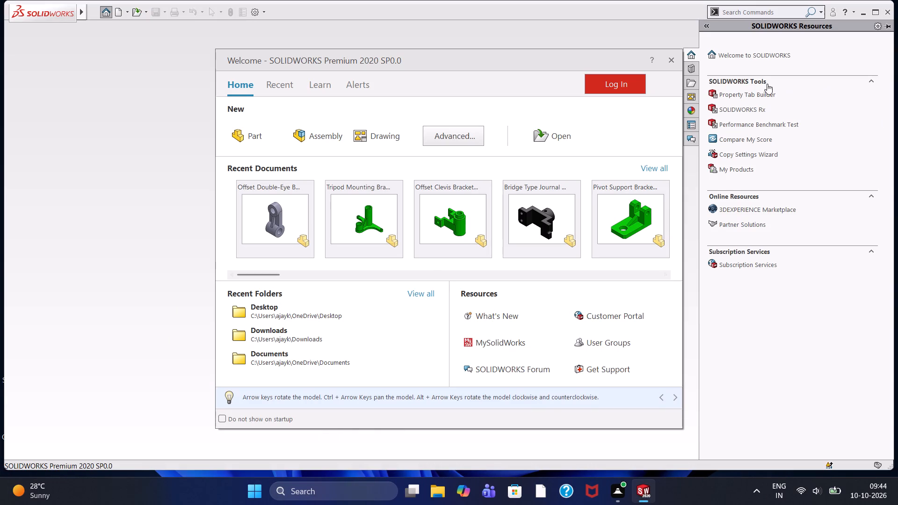
Dismiss the welcome window and create a new part document.
{"action": "left_click", "coordinate": [672, 59]}
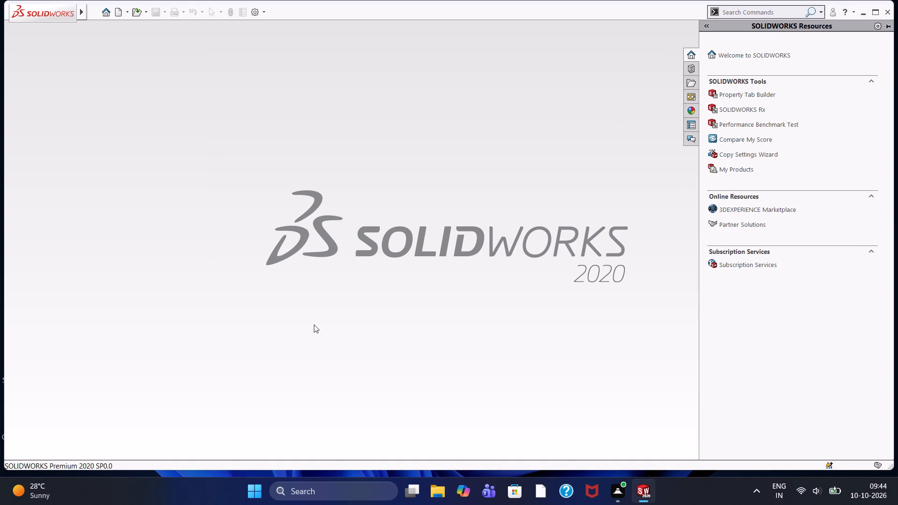
{"action": "left_click", "coordinate": [117, 12]}
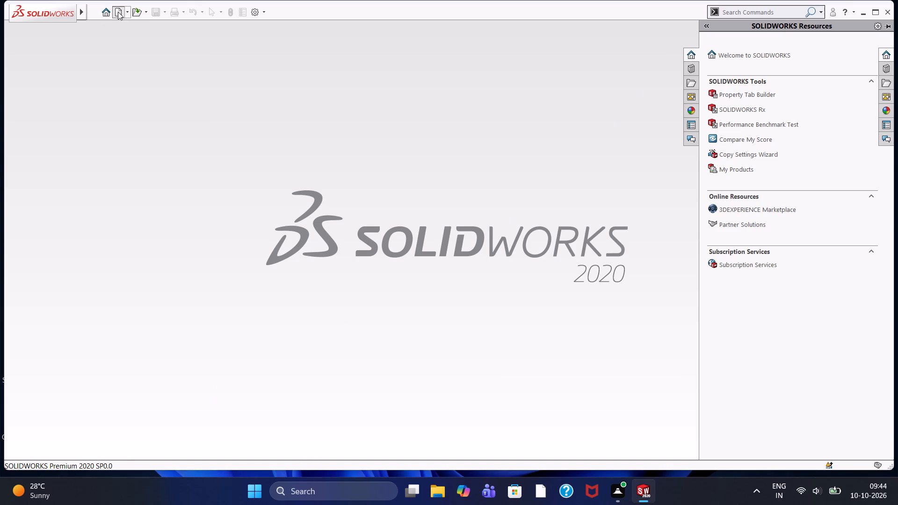
{"action": "double_click", "coordinate": [216, 238]}
{"action": "left_click", "coordinate": [216, 234]}
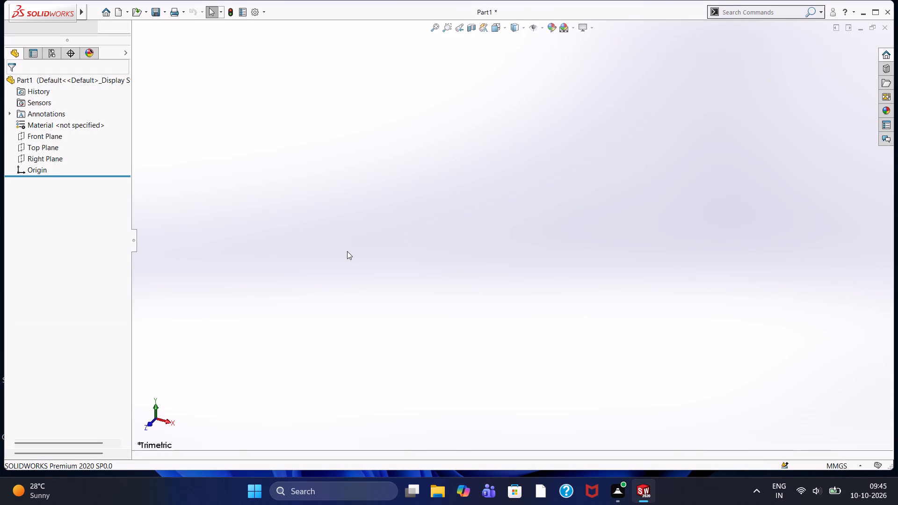
On the Top Plane, sketch a centerpoint straight slot centred on the origin, with a 46 mm half-length between centres and about 41 mm wide.
{"action": "left_click", "coordinate": [47, 185]}
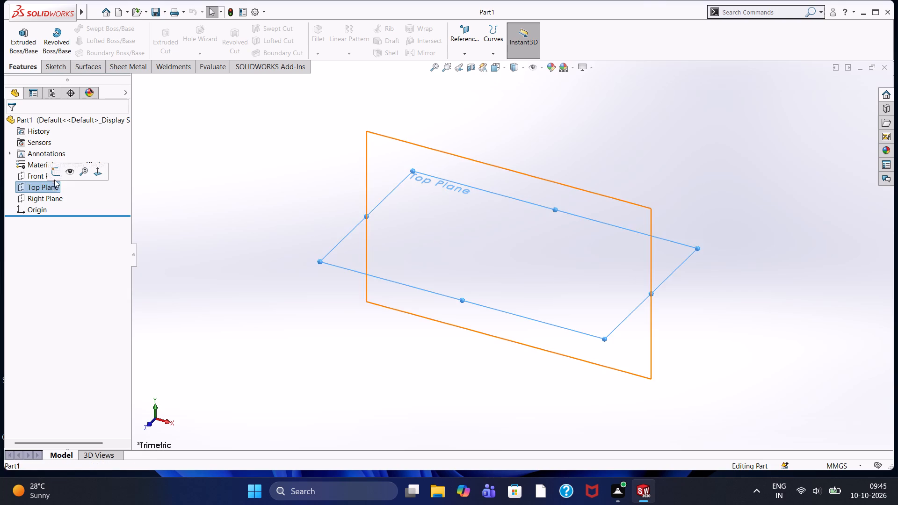
{"action": "left_click", "coordinate": [57, 174]}
{"action": "left_click", "coordinate": [330, 253]}
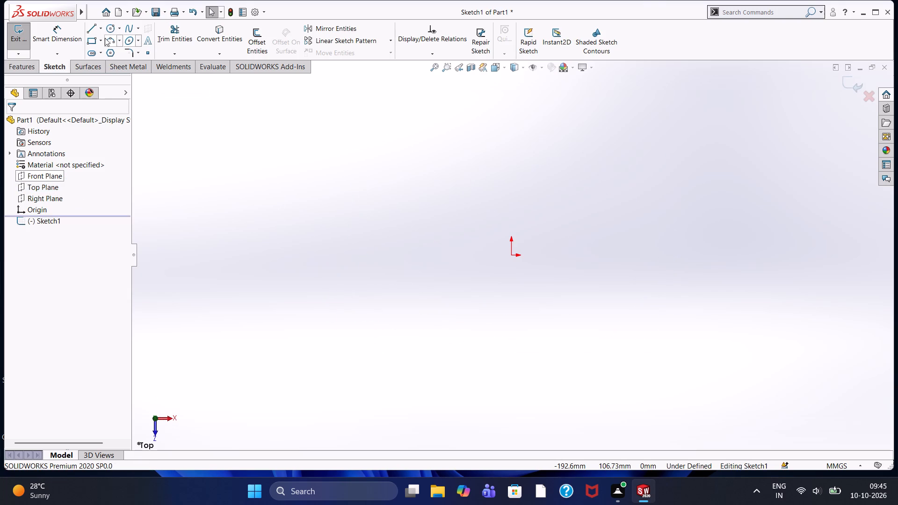
{"action": "left_click", "coordinate": [100, 54]}
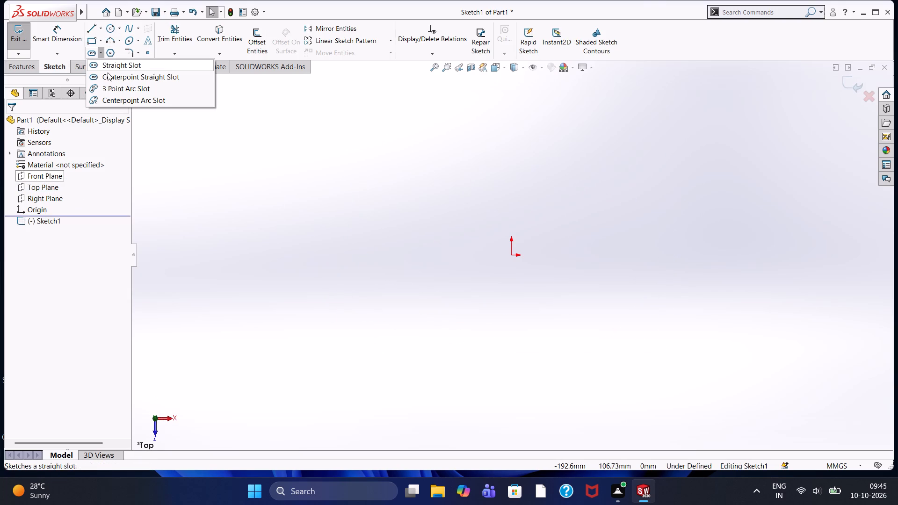
{"action": "left_click", "coordinate": [113, 80]}
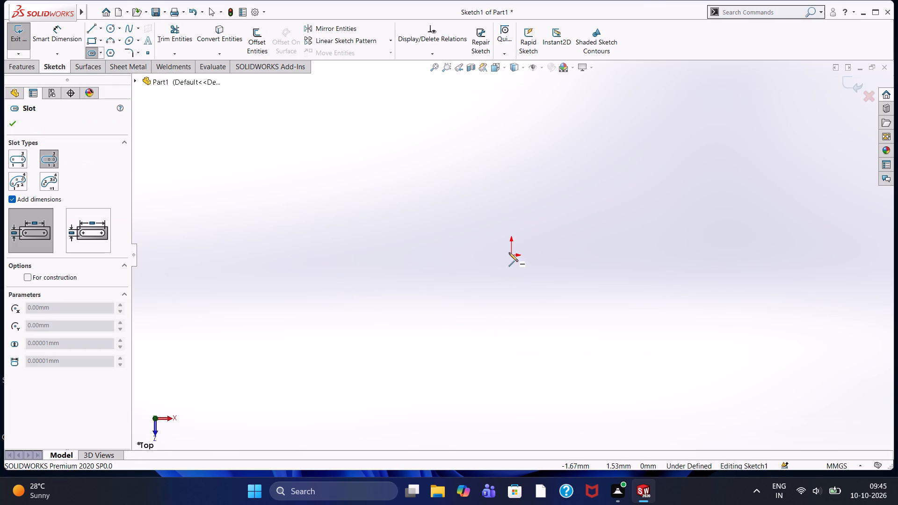
{"action": "left_click", "coordinate": [511, 252]}
{"action": "type", "text": "46"}
{"action": "key", "text": "Return"}
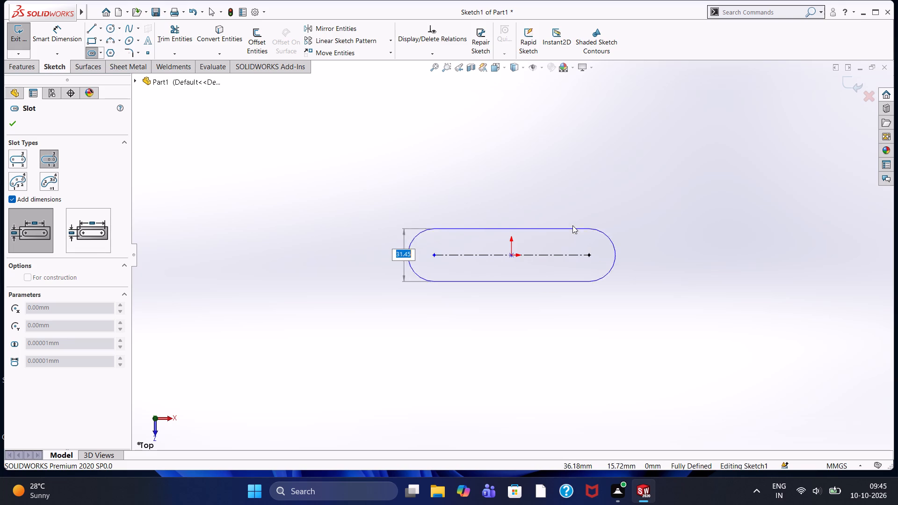
{"action": "left_click", "coordinate": [572, 221]}
{"action": "key", "text": "Escape"}
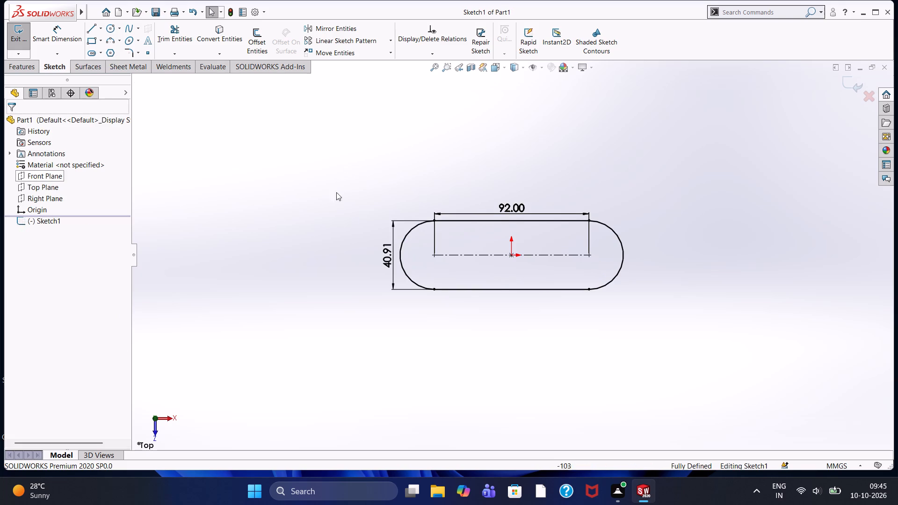
Delete the slot's width dimension and dimension its end arc with an 18 mm radius instead.
{"action": "left_click", "coordinate": [391, 271]}
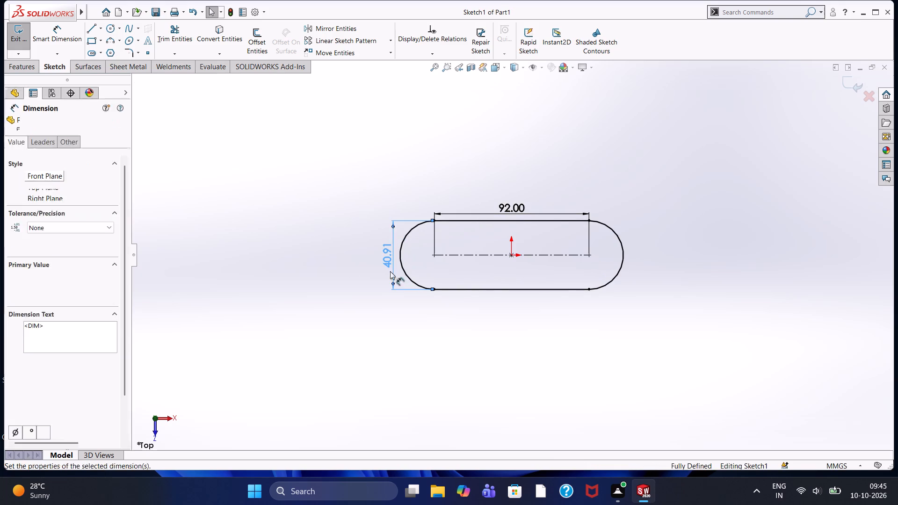
{"action": "key", "text": "Delete"}
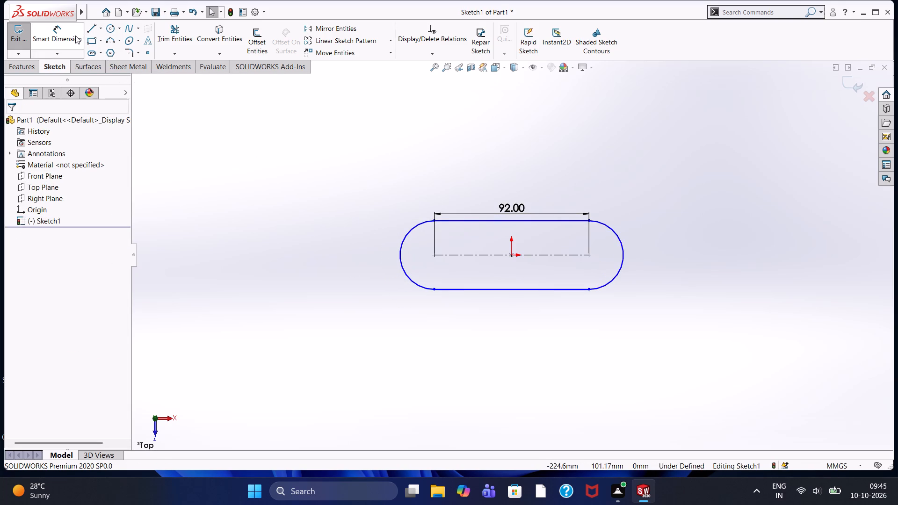
{"action": "left_click", "coordinate": [75, 36]}
{"action": "left_click_drag", "start_coordinate": [400, 264], "coordinate": [398, 262]}
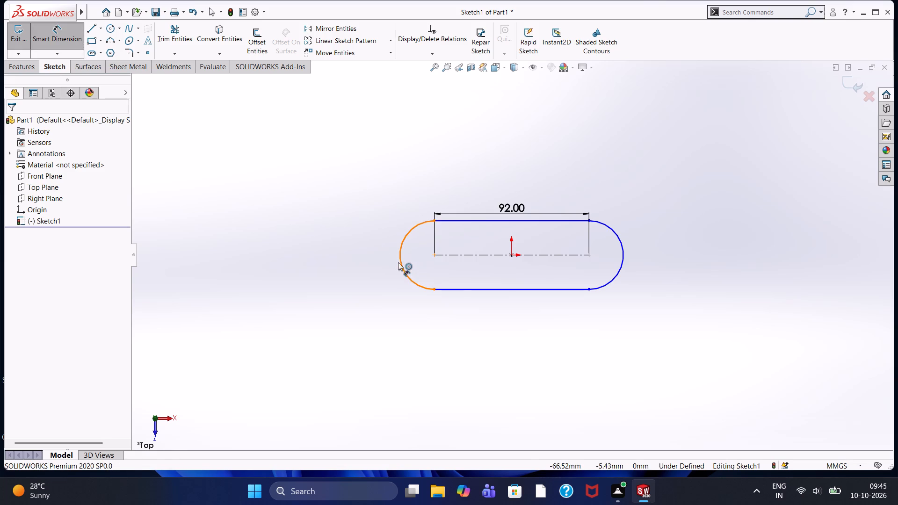
{"action": "left_click_drag", "start_coordinate": [398, 262], "coordinate": [393, 259]}
{"action": "left_click", "coordinate": [345, 207]}
{"action": "type", "text": "18"}
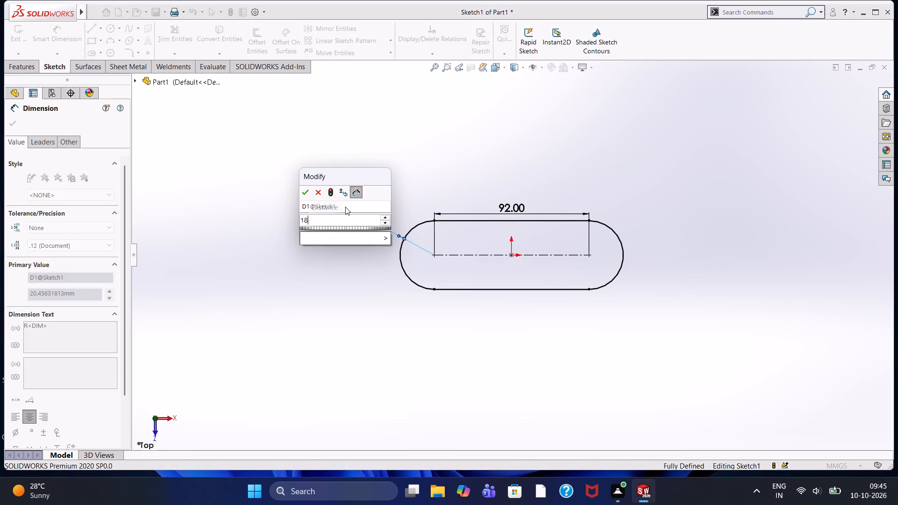
{"action": "key", "text": "Return"}
{"action": "left_click", "coordinate": [11, 120]}
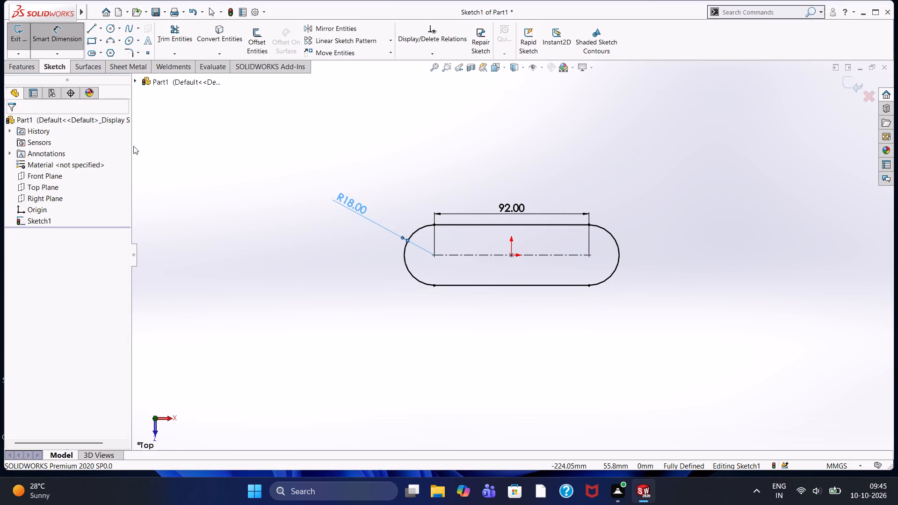
{"action": "left_click", "coordinate": [302, 135]}
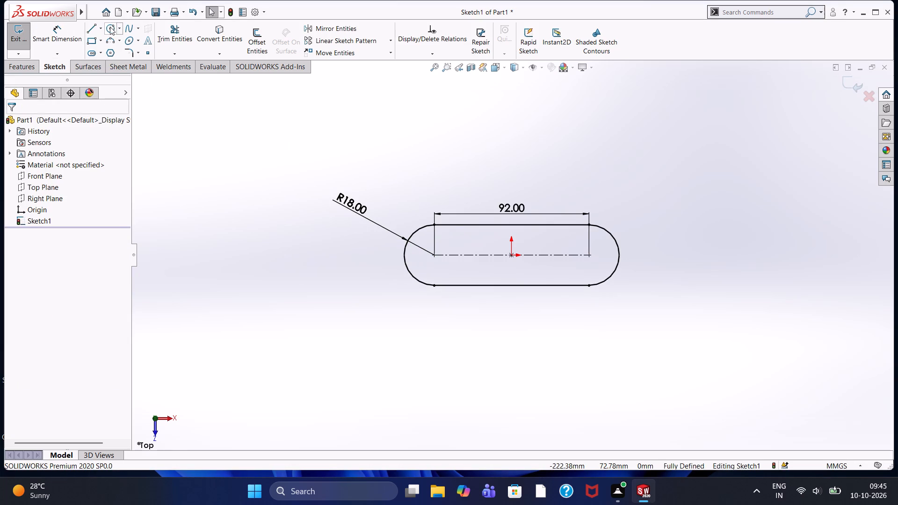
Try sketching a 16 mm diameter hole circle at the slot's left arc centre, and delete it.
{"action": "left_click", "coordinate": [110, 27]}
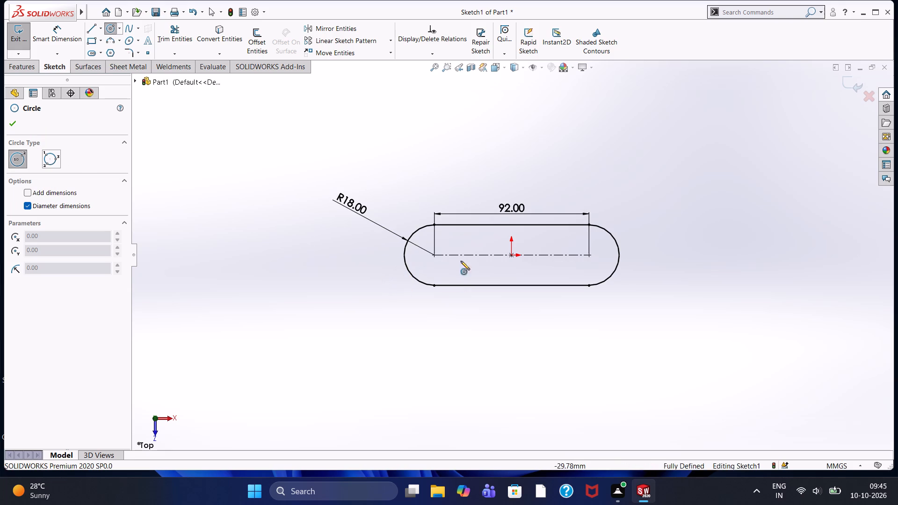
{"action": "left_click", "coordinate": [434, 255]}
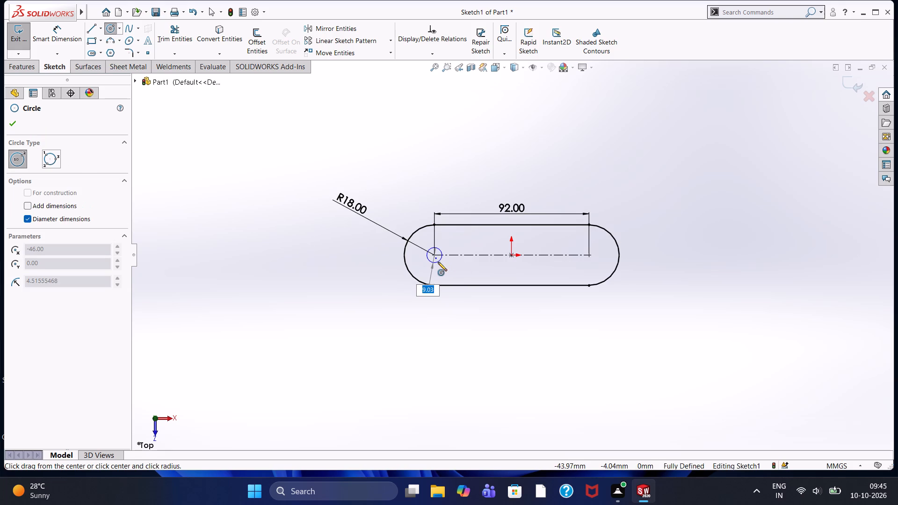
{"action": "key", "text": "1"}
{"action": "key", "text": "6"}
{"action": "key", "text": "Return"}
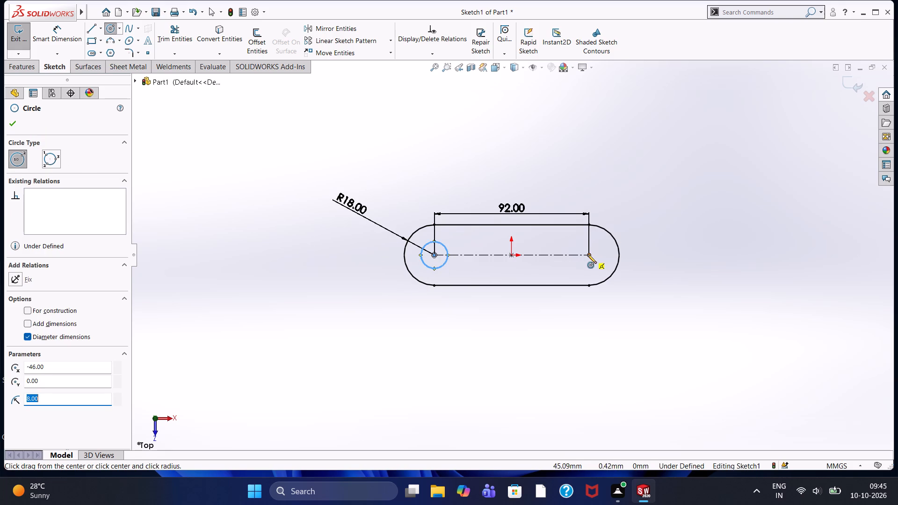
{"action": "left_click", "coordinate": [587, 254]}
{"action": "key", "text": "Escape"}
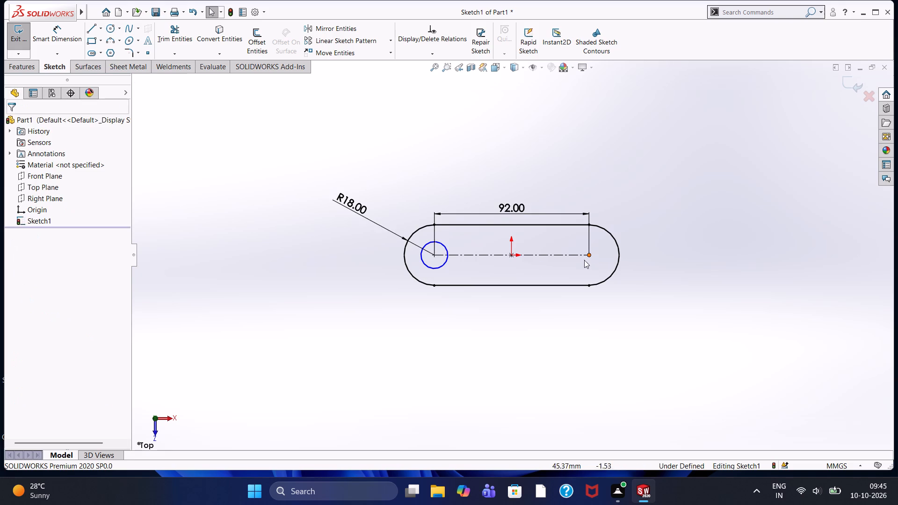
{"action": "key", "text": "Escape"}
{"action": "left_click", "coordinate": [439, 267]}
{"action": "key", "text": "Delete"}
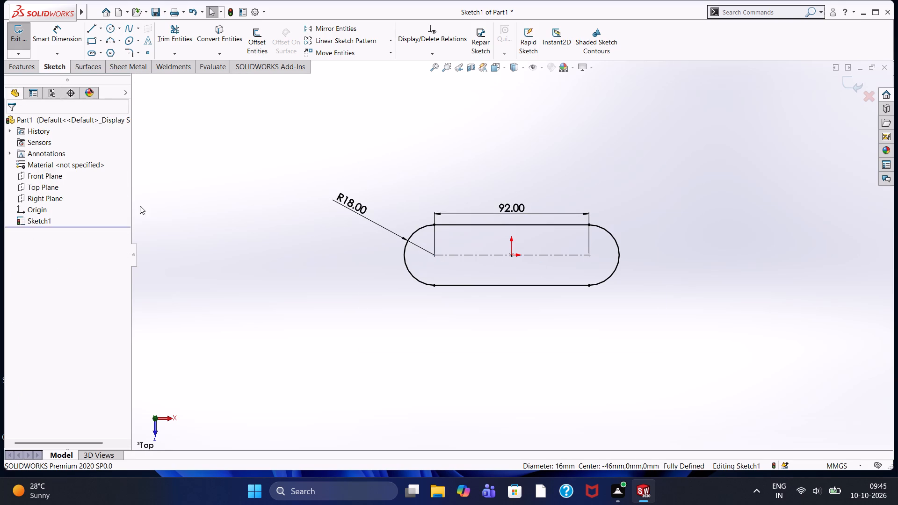
Extrude the slot profile 8 mm to form the base plate.
{"action": "left_click", "coordinate": [25, 66]}
{"action": "left_click", "coordinate": [23, 42]}
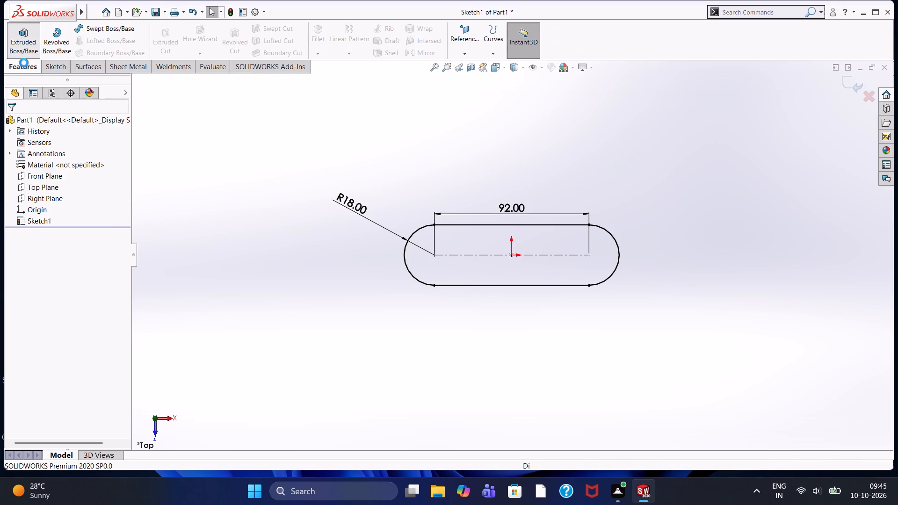
{"action": "key", "text": "8"}
{"action": "key", "text": "Return"}
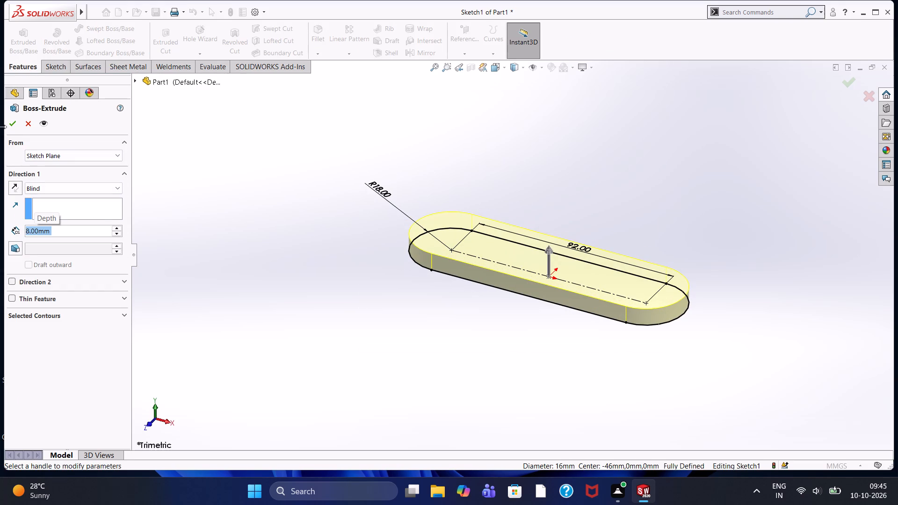
{"action": "left_click", "coordinate": [17, 119]}
{"action": "left_click", "coordinate": [210, 239]}
On the base plate's top face, sketch two 16 mm diameter circles centred on the rounded ends.
{"action": "left_click", "coordinate": [466, 231]}
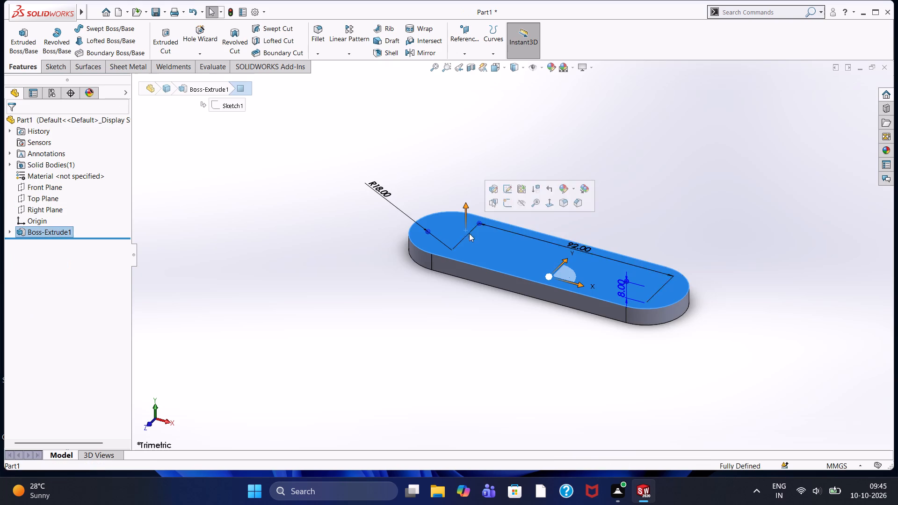
{"action": "left_click", "coordinate": [510, 206]}
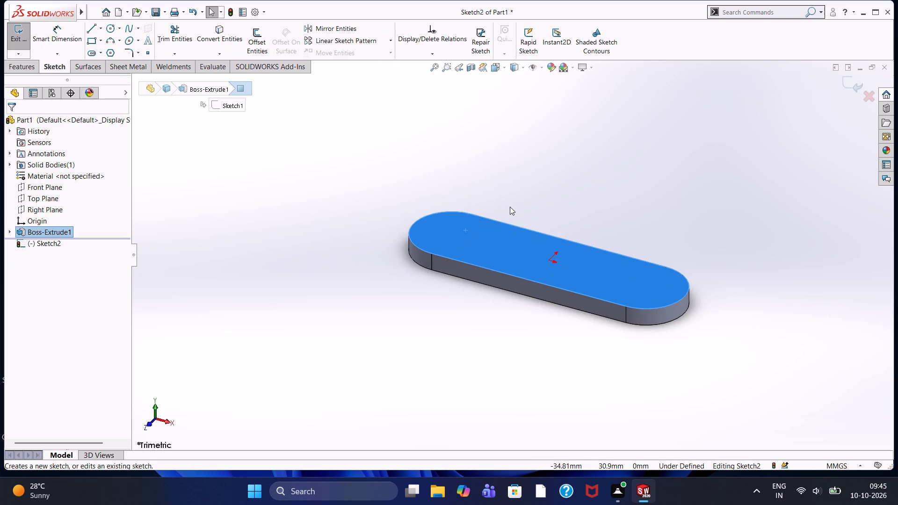
{"action": "key", "text": "ctrl+9"}
{"action": "key", "text": "ctrl+8"}
{"action": "left_click_drag", "start_coordinate": [461, 146], "coordinate": [455, 146]}
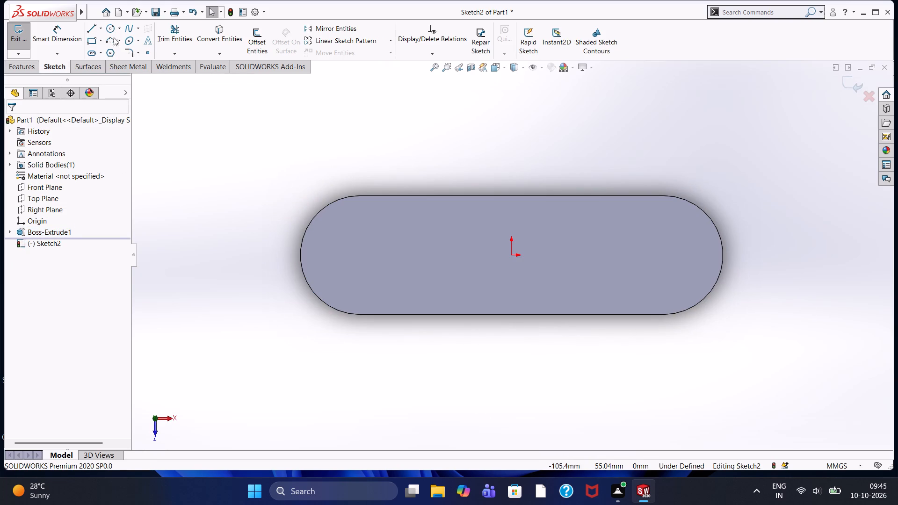
{"action": "left_click", "coordinate": [107, 26]}
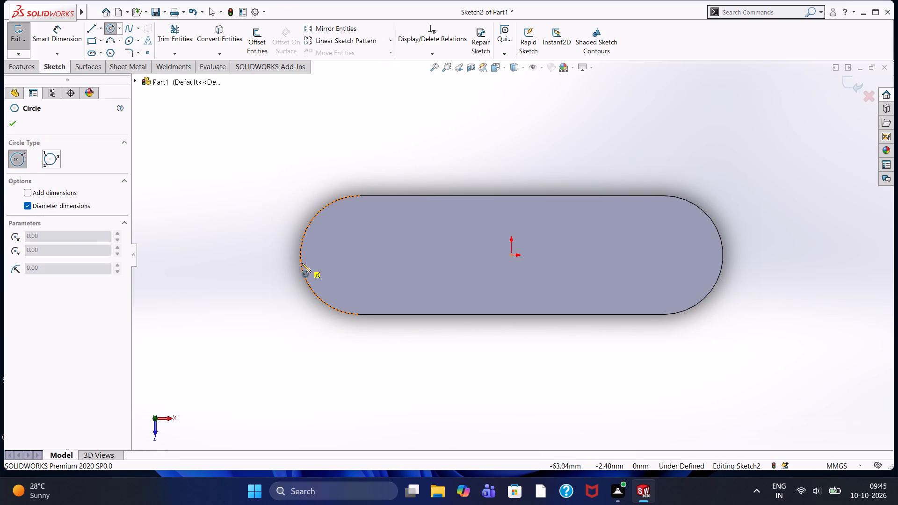
{"action": "left_click", "coordinate": [359, 255]}
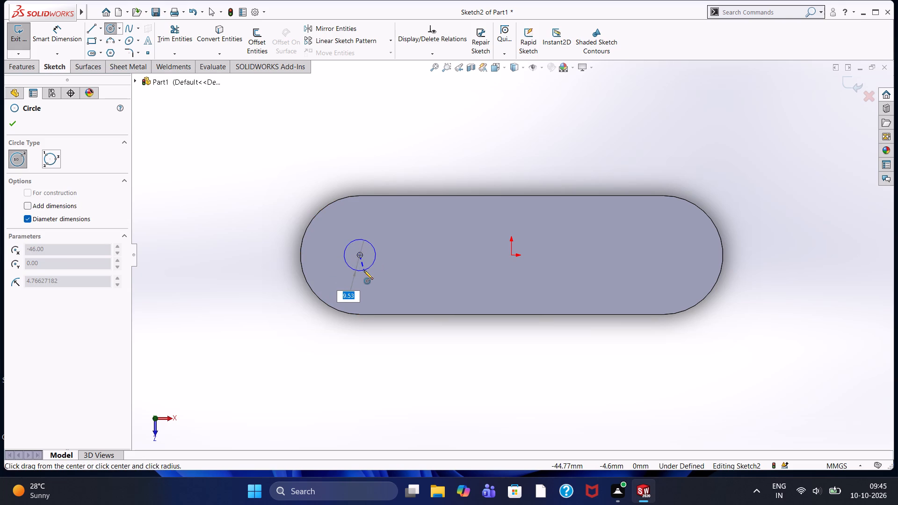
{"action": "type", "text": "16"}
{"action": "key", "text": "Return"}
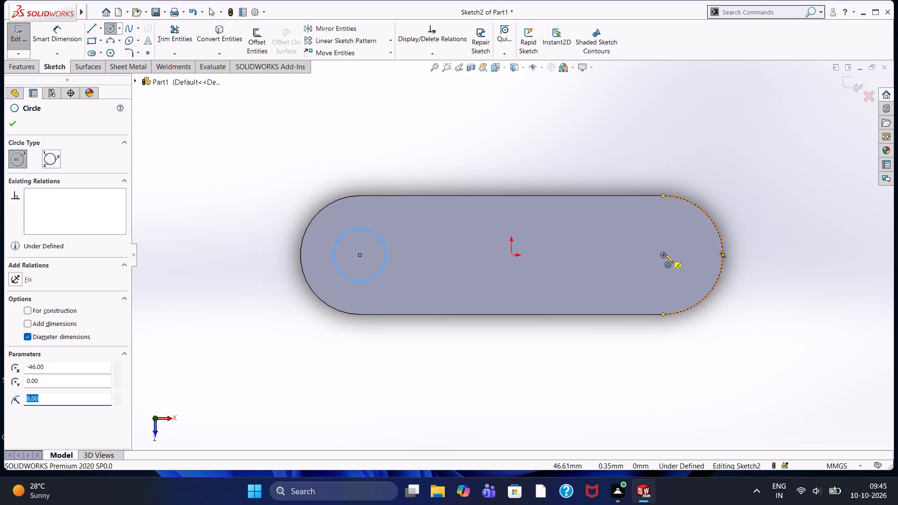
{"action": "left_click", "coordinate": [664, 255]}
{"action": "type", "text": "16"}
{"action": "key", "text": "Return"}
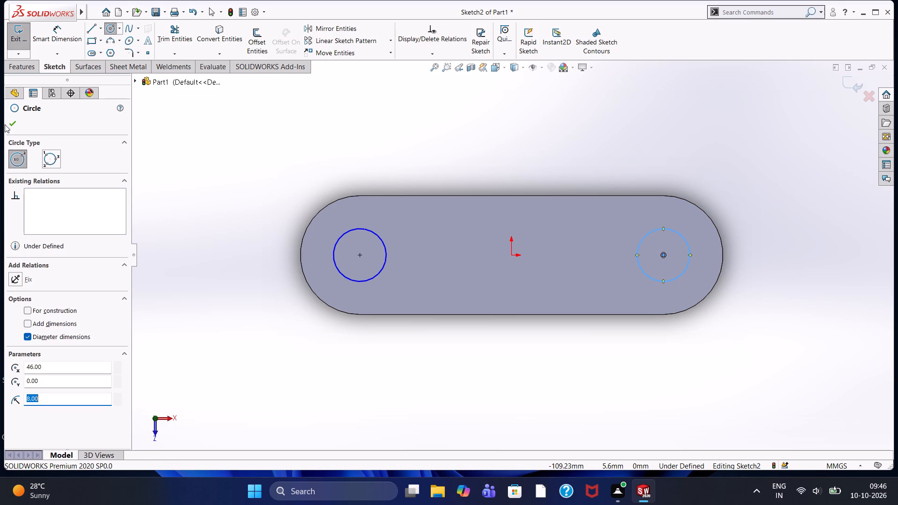
{"action": "left_click", "coordinate": [5, 124]}
{"action": "left_click", "coordinate": [16, 122]}
{"action": "left_click_drag", "start_coordinate": [203, 201], "coordinate": [192, 193]}
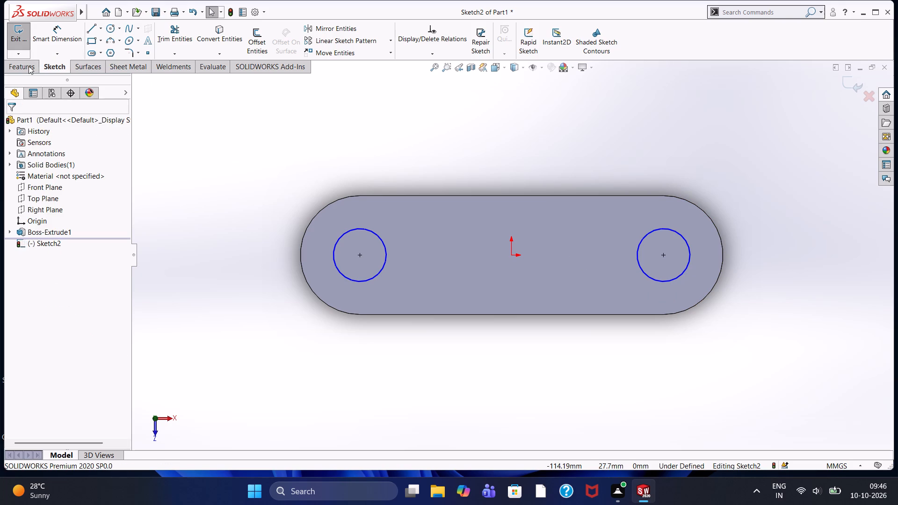
Cut both circles 8 mm deep through the base plate.
{"action": "left_click", "coordinate": [26, 68]}
{"action": "left_click", "coordinate": [159, 39]}
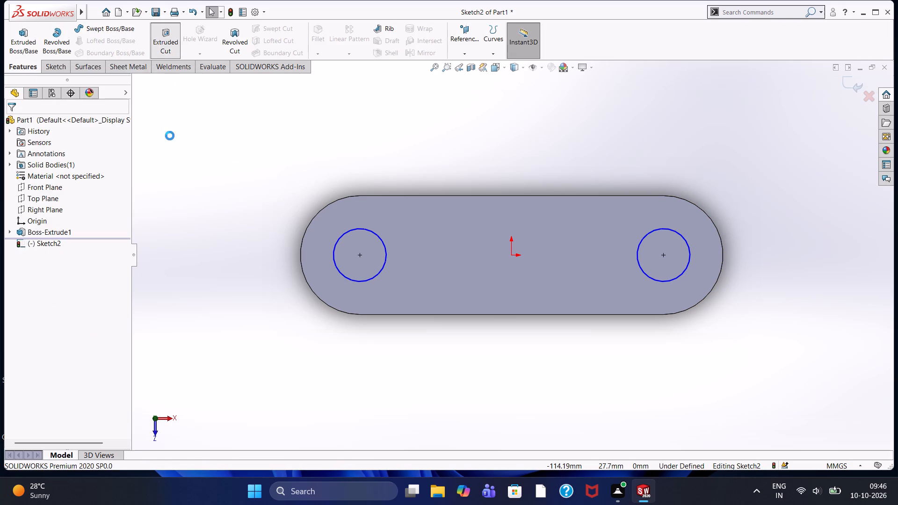
{"action": "middle_click_drag", "start_coordinate": [201, 203], "coordinate": [194, 98]}
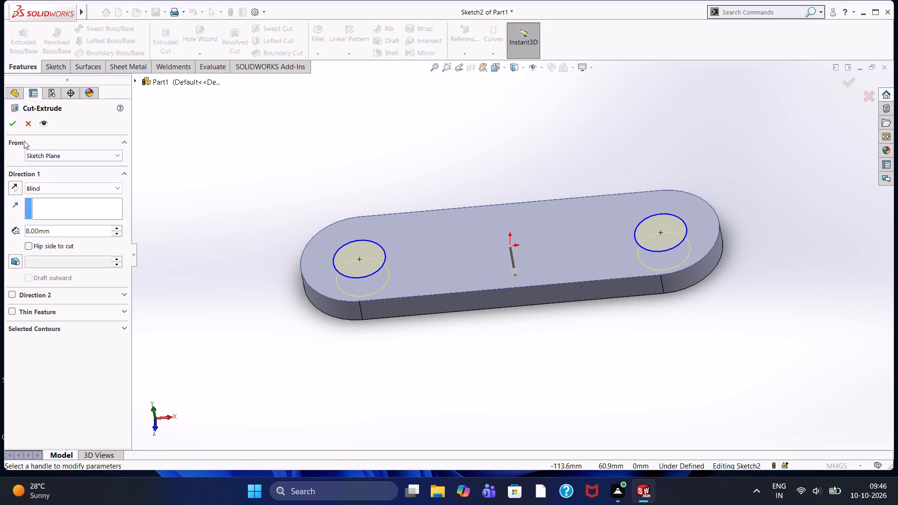
{"action": "left_click", "coordinate": [13, 126]}
{"action": "left_click", "coordinate": [210, 195]}
{"action": "middle_click_drag", "start_coordinate": [226, 192], "coordinate": [235, 228]}
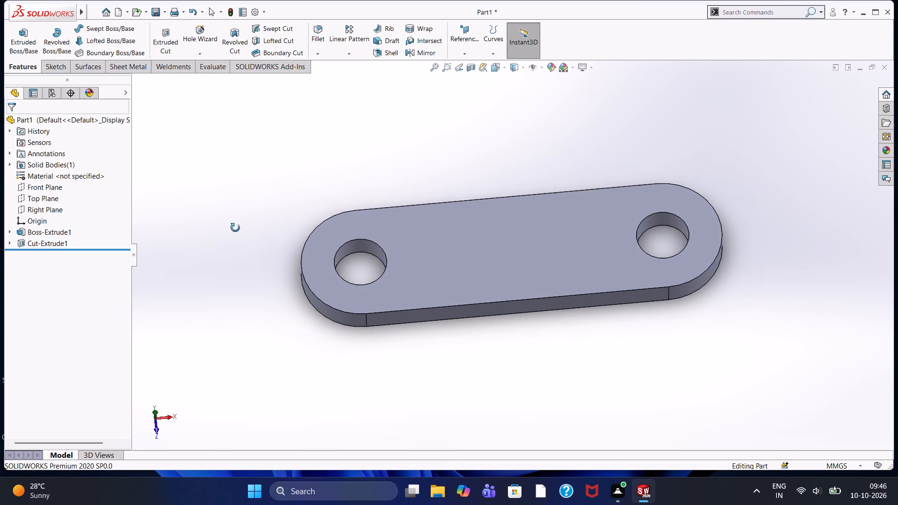
{"action": "middle_click_drag", "start_coordinate": [235, 228], "coordinate": [235, 233]}
On the base plate's top face, sketch a 40 × 10 mm rectangle along the rear straight edge, centred on that edge's midpoint.
{"action": "left_click", "coordinate": [447, 259]}
{"action": "left_click", "coordinate": [488, 227]}
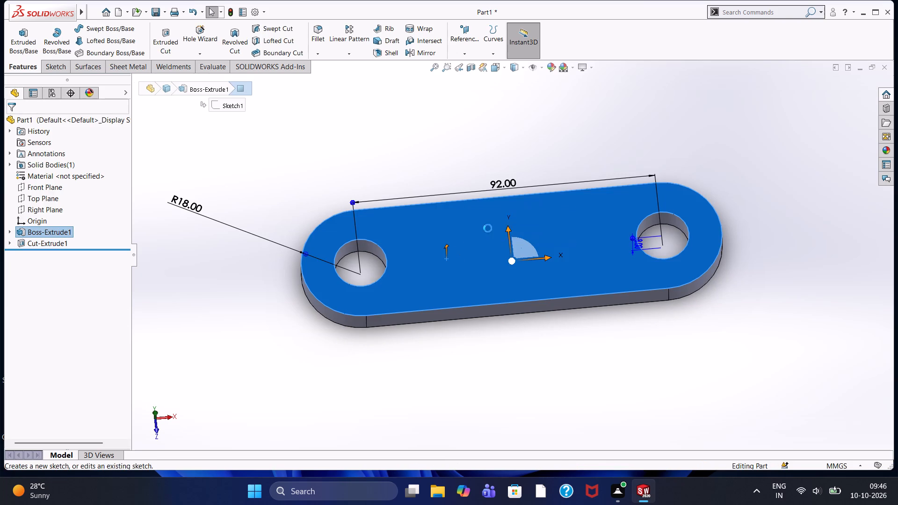
{"action": "key", "text": "ctrl+8"}
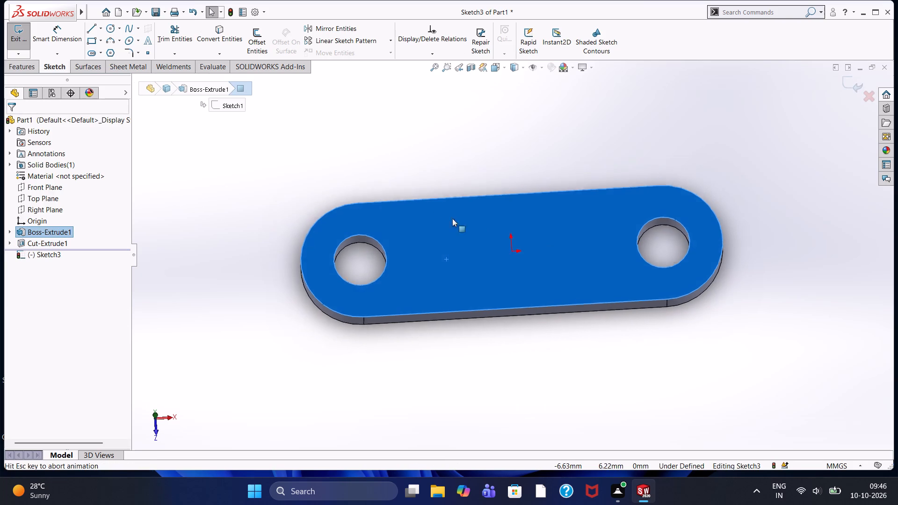
{"action": "left_click", "coordinate": [403, 142]}
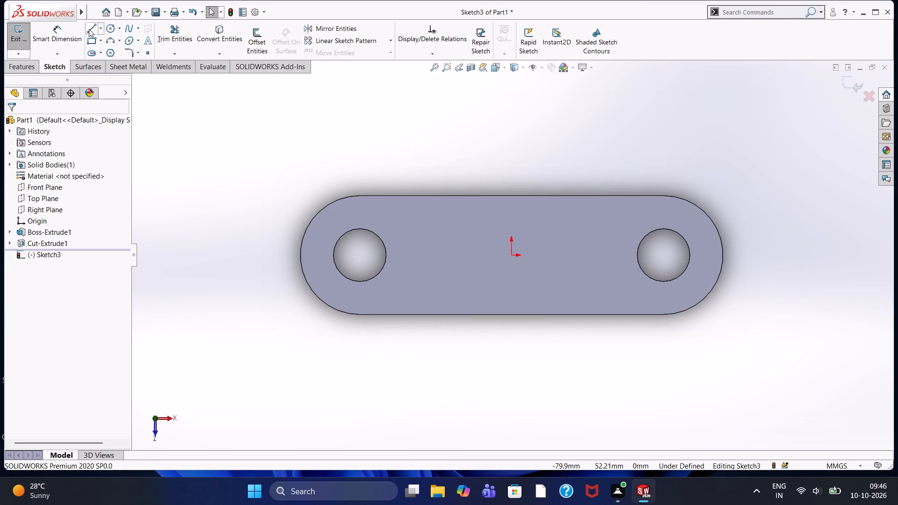
{"action": "left_click", "coordinate": [89, 29]}
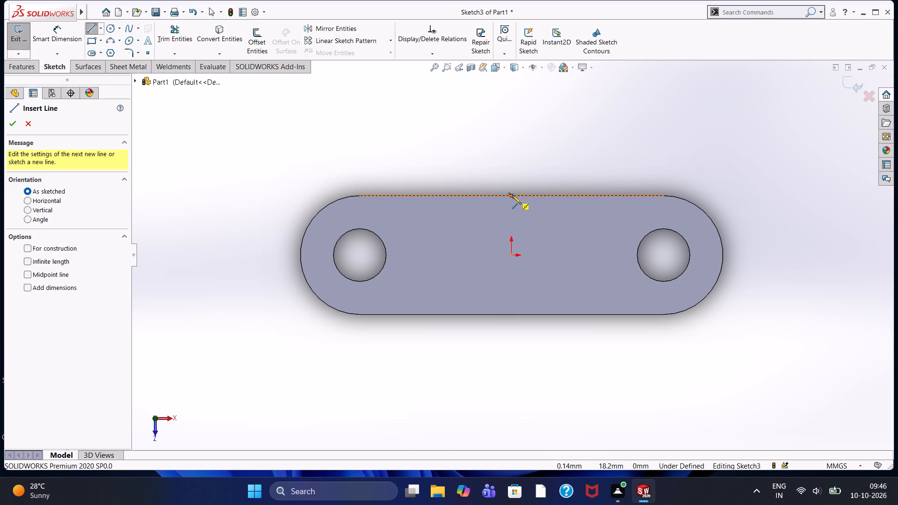
{"action": "left_click", "coordinate": [512, 195]}
{"action": "type", "text": "20"}
{"action": "key", "text": "Return"}
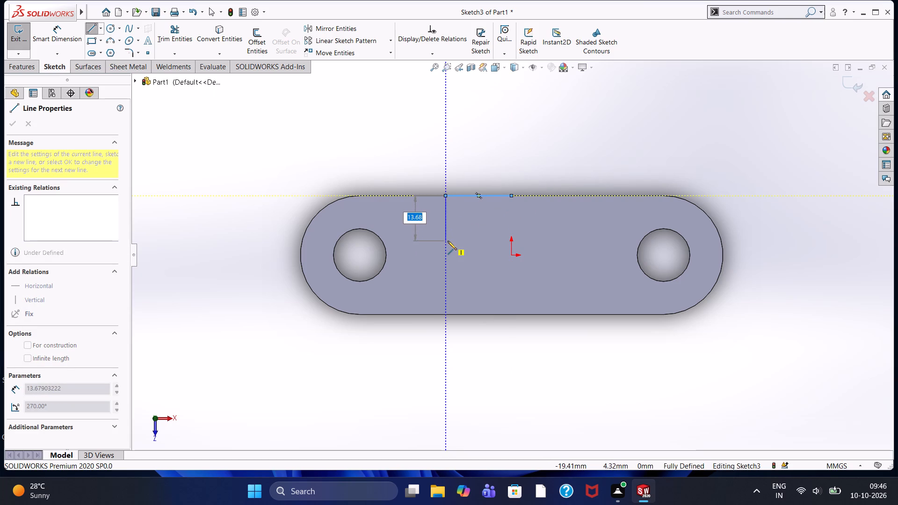
{"action": "type", "text": "10"}
{"action": "key", "text": "Return"}
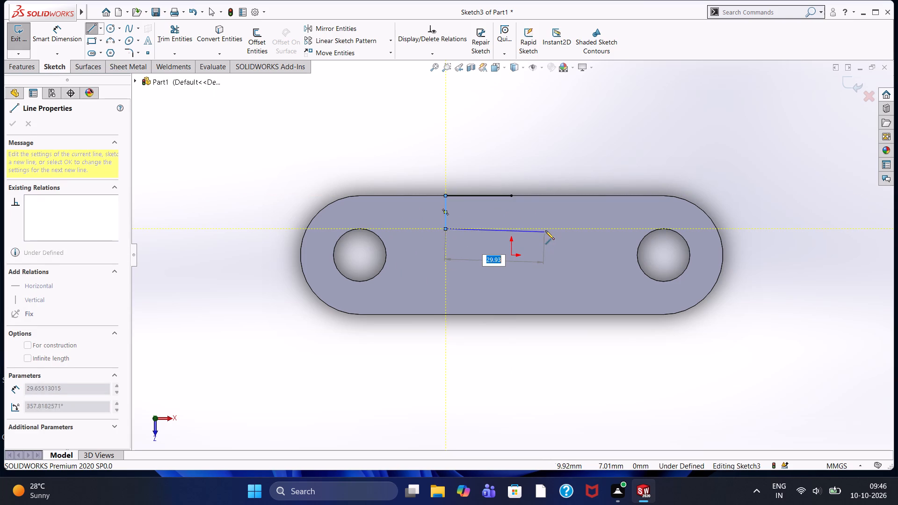
{"action": "type", "text": "40"}
{"action": "key", "text": "Return"}
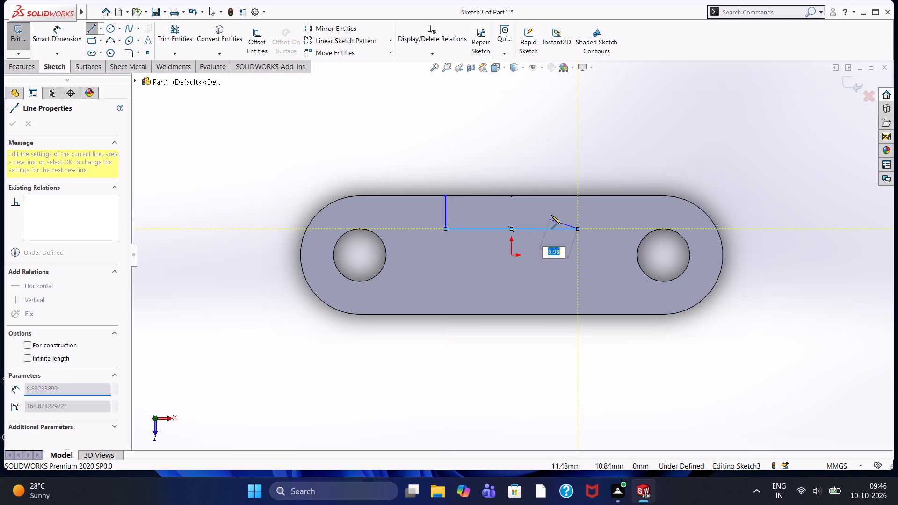
{"action": "left_click_drag", "start_coordinate": [578, 194], "coordinate": [573, 194]}
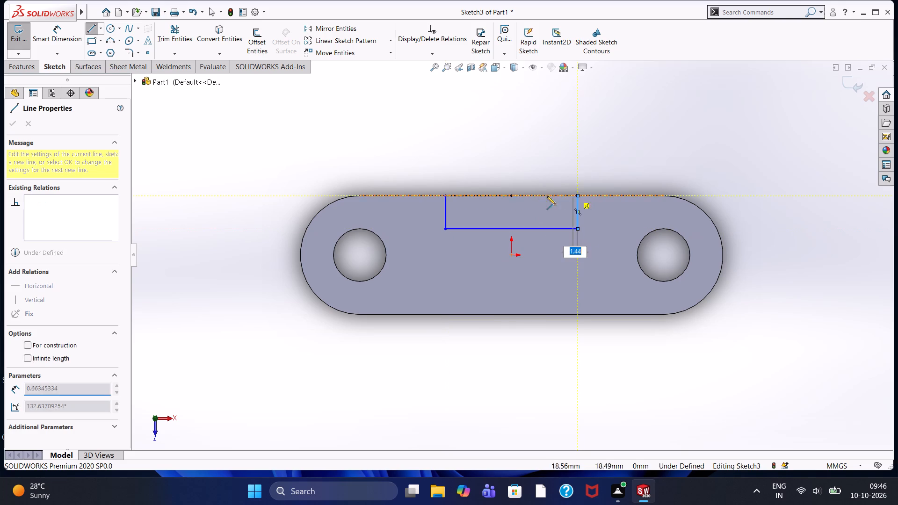
{"action": "left_click", "coordinate": [513, 195]}
{"action": "right_click", "coordinate": [471, 137]}
{"action": "left_click", "coordinate": [485, 142]}
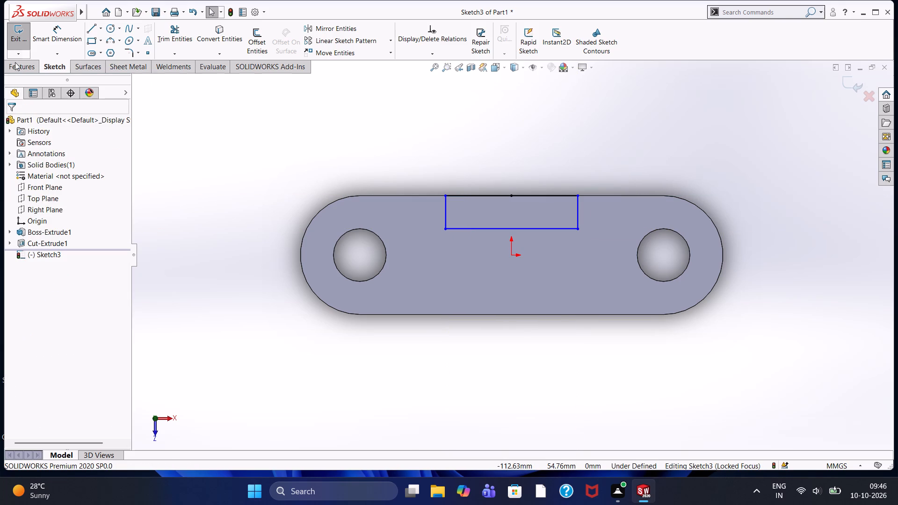
Extrude the rectangle 32 mm upward as a block merged with the base plate.
{"action": "left_click", "coordinate": [24, 68]}
{"action": "left_click", "coordinate": [22, 39]}
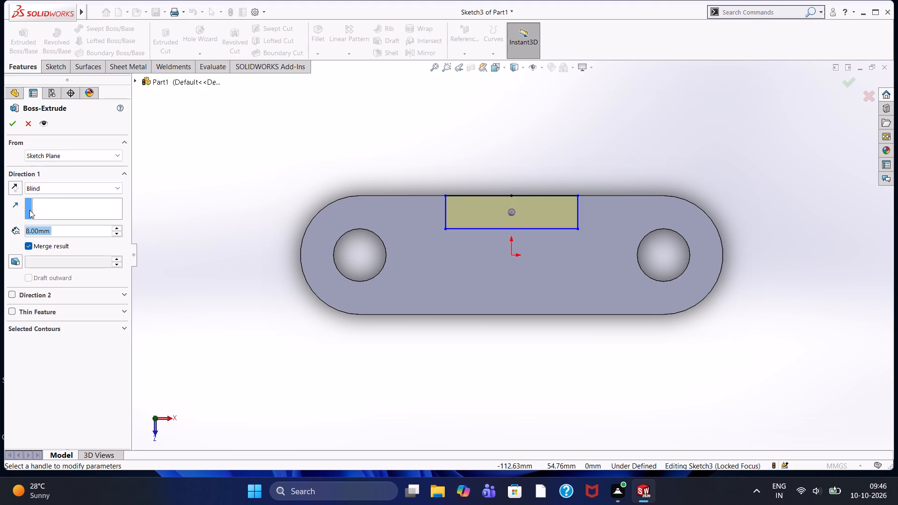
{"action": "type", "text": "32"}
{"action": "key", "text": "Return"}
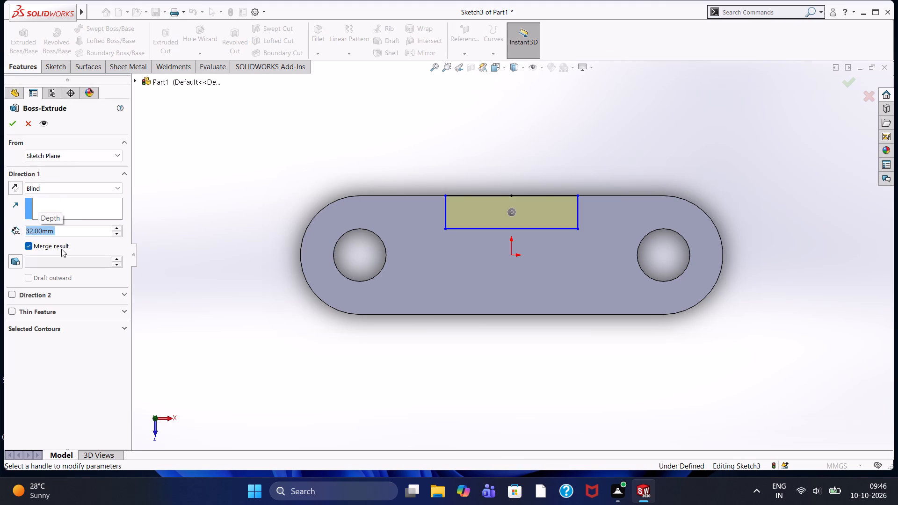
{"action": "left_click", "coordinate": [16, 125]}
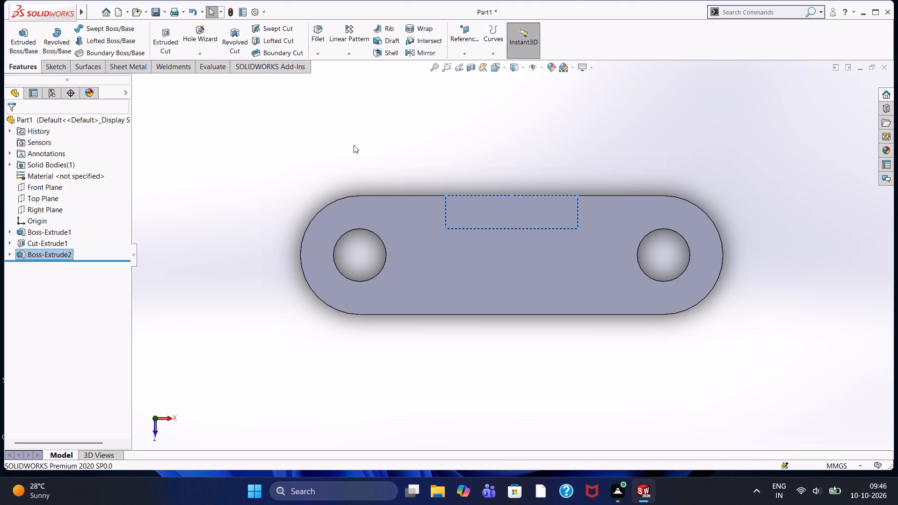
{"action": "left_click", "coordinate": [354, 145]}
On the Right Plane, sketch a sloped line from the block's top front corner to the base plate's top front edge.
{"action": "left_click", "coordinate": [58, 207]}
{"action": "left_click", "coordinate": [64, 190]}
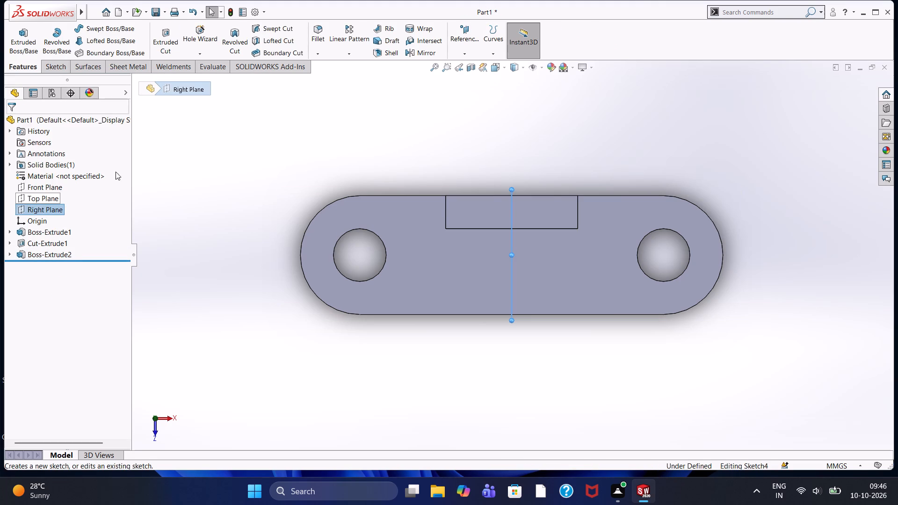
{"action": "key", "text": "ctrl+8"}
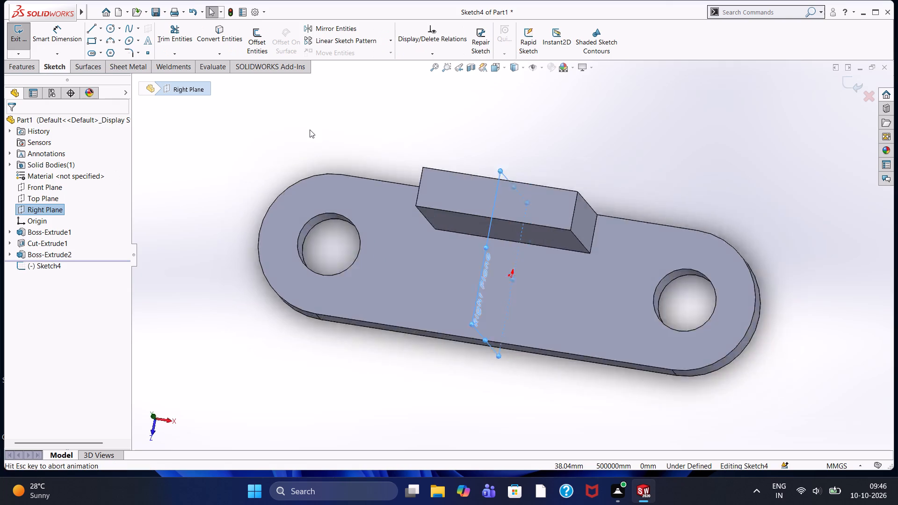
{"action": "left_click", "coordinate": [269, 151]}
{"action": "left_click", "coordinate": [94, 29]}
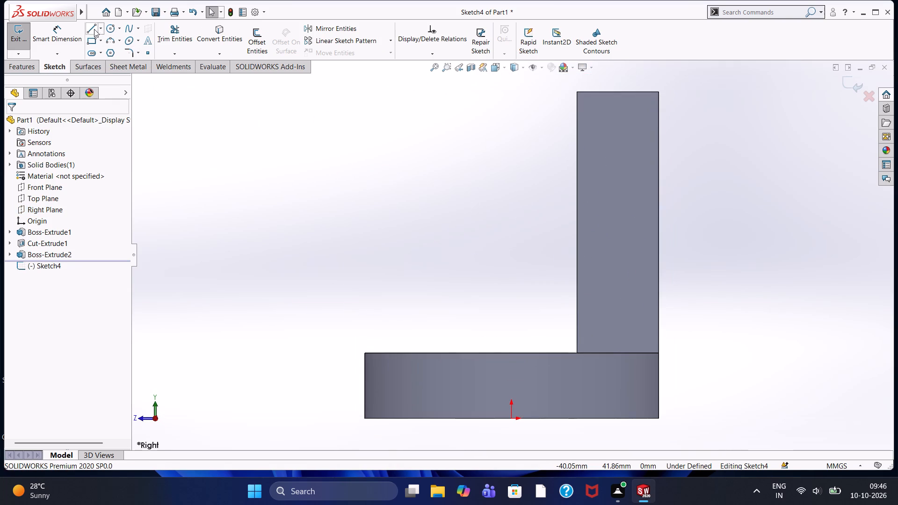
{"action": "left_click", "coordinate": [577, 92]}
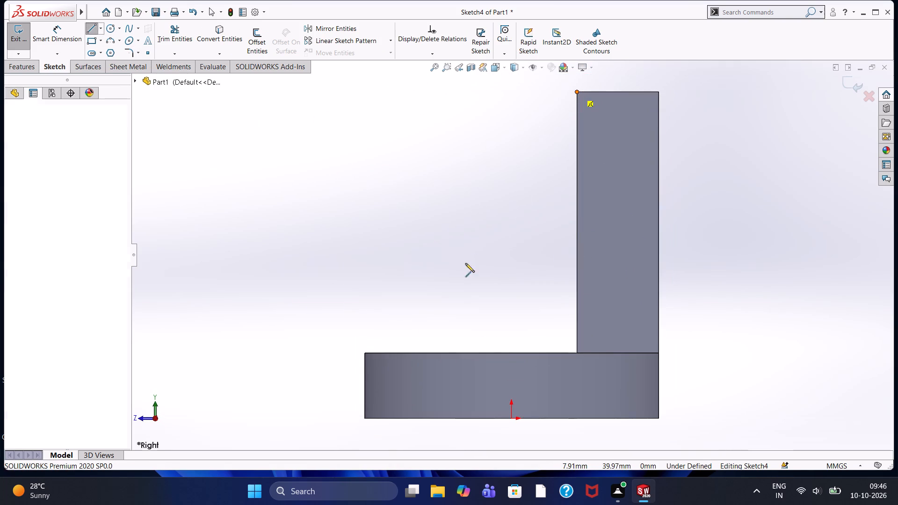
{"action": "left_click", "coordinate": [365, 354]}
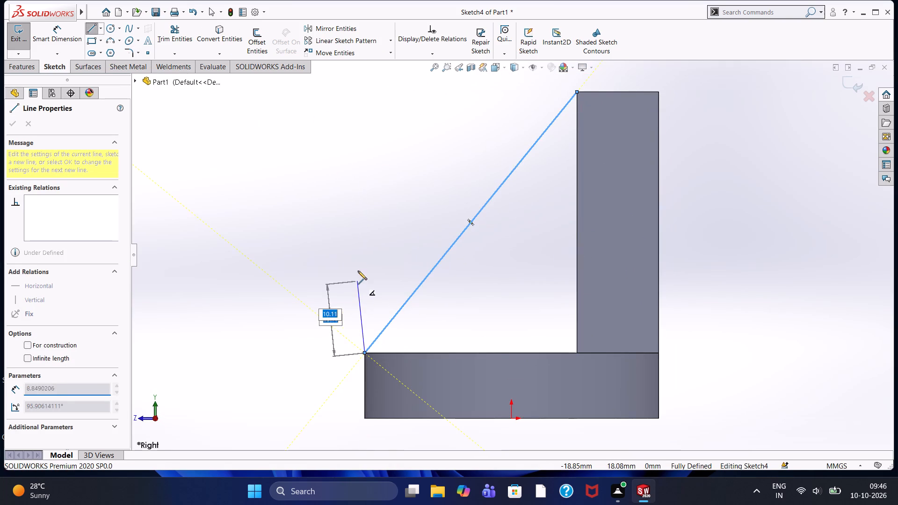
{"action": "right_click", "coordinate": [358, 270]}
{"action": "left_click", "coordinate": [371, 276]}
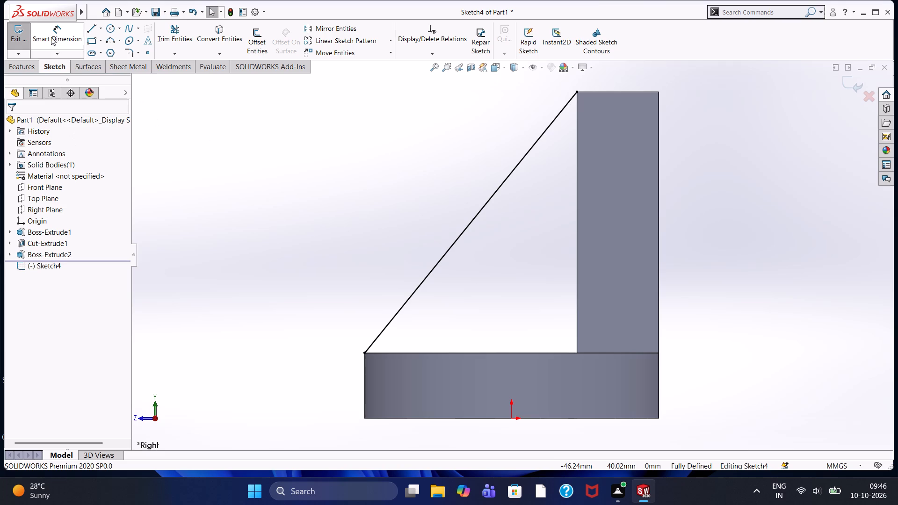
Create a 12 mm thick rib from the sloped line, with the material side flipped toward the block.
{"action": "left_click", "coordinate": [24, 66]}
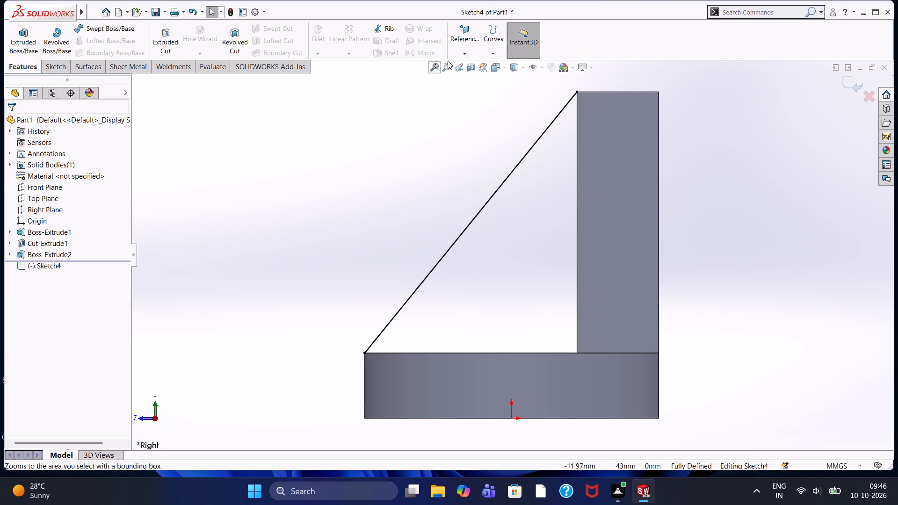
{"action": "left_click", "coordinate": [377, 27]}
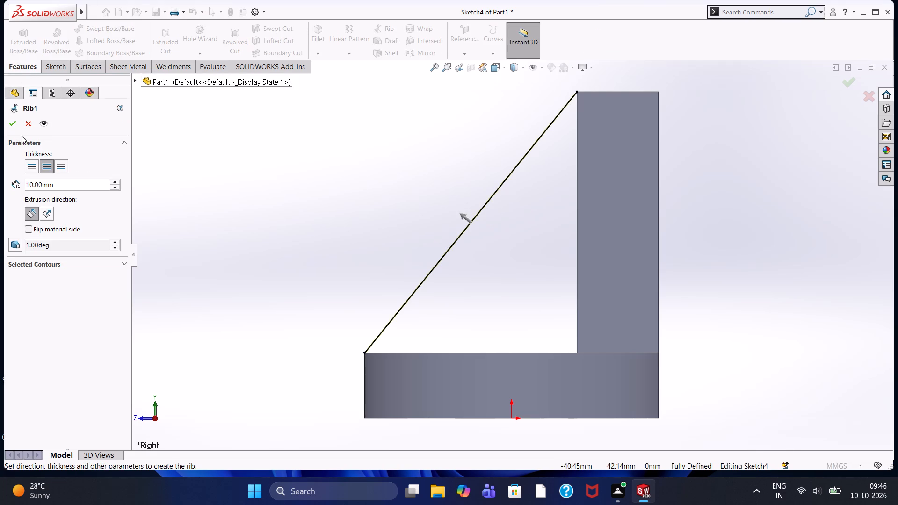
{"action": "left_click_drag", "start_coordinate": [63, 182], "coordinate": [0, 195]}
{"action": "type", "text": "12"}
{"action": "key", "text": "Return"}
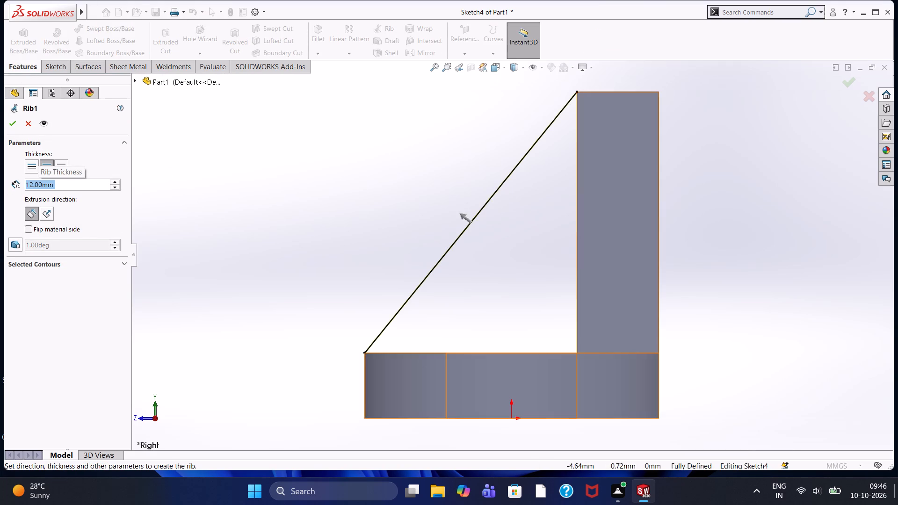
{"action": "left_click", "coordinate": [28, 230]}
{"action": "left_click", "coordinate": [12, 121]}
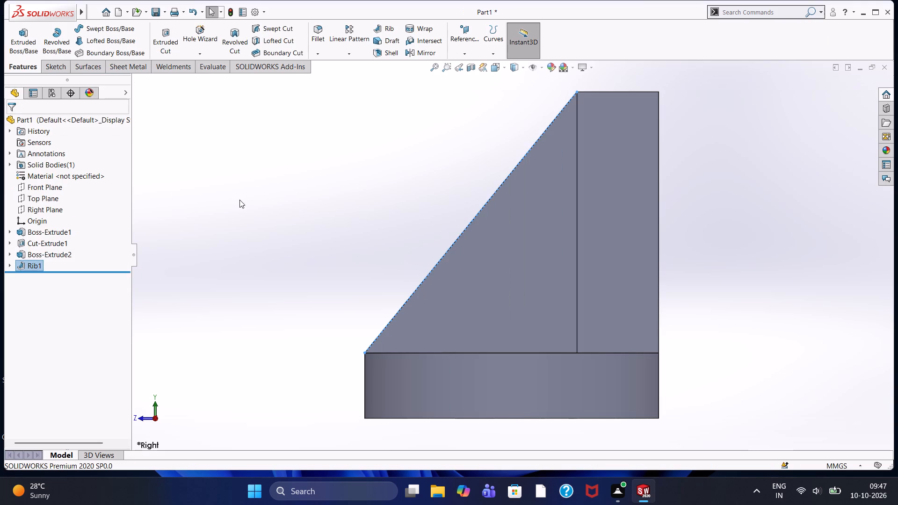
{"action": "left_click", "coordinate": [239, 200]}
{"action": "key", "text": "ctrl+7"}
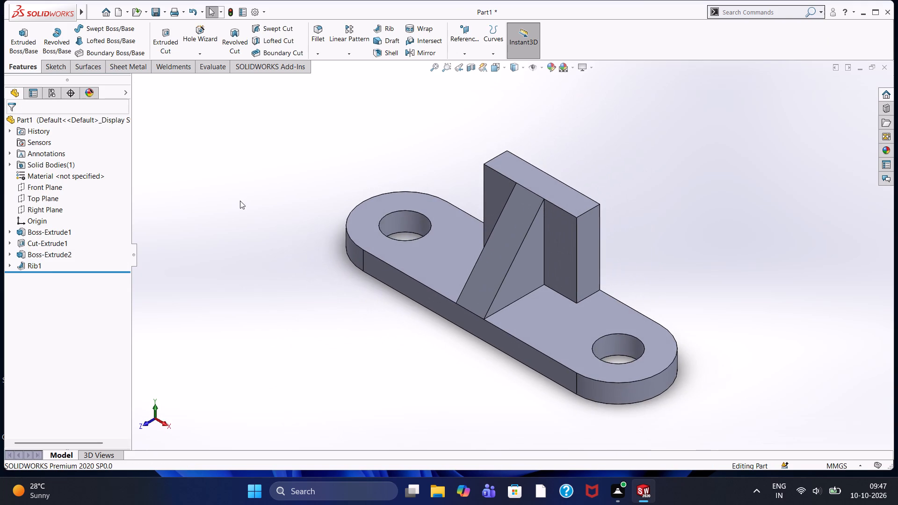
Start saving the part to the Desktop, clearing the proposed name Part1 while keeping the .SLDPRT extension.
{"action": "key", "text": "ctrl+s"}
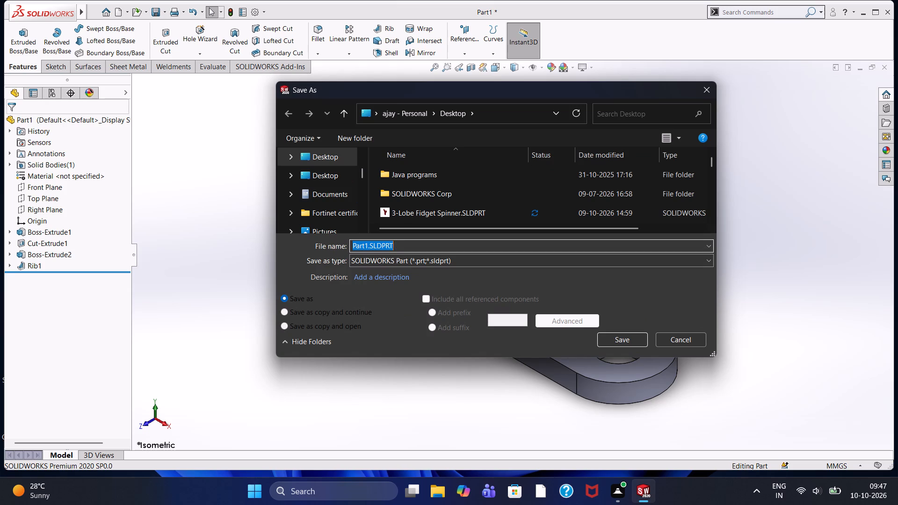
{"action": "left_click_drag", "start_coordinate": [366, 242], "coordinate": [103, 242]}
{"action": "key", "text": "BackSpace"}
{"action": "key", "text": "Right"}
{"action": "key", "text": "BackSpace"}
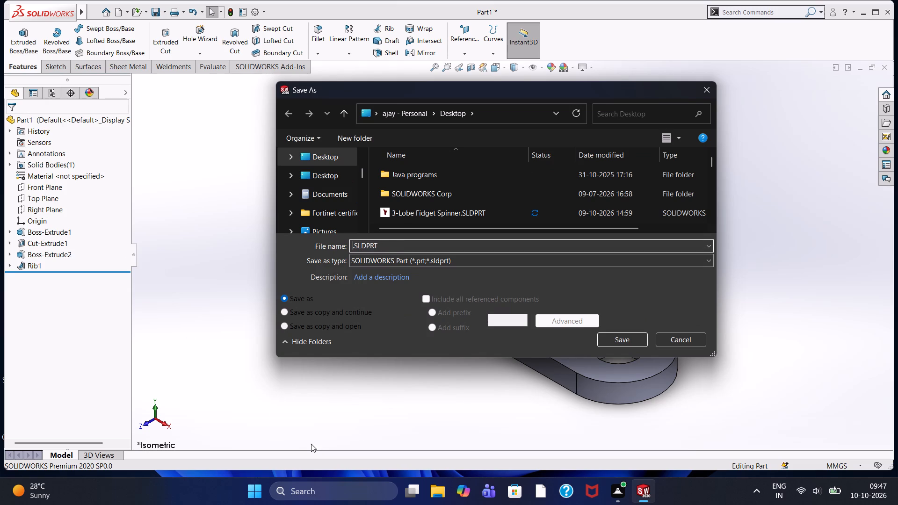
{"action": "left_click", "coordinate": [250, 484]}
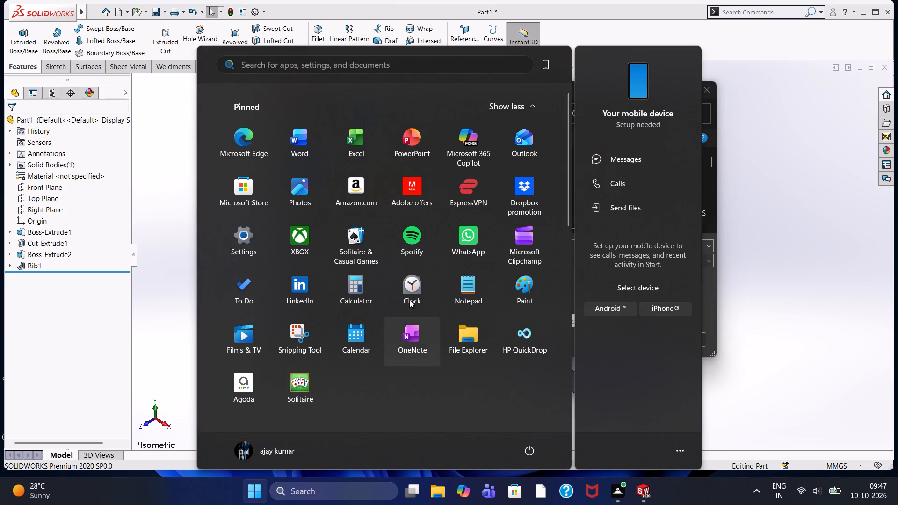
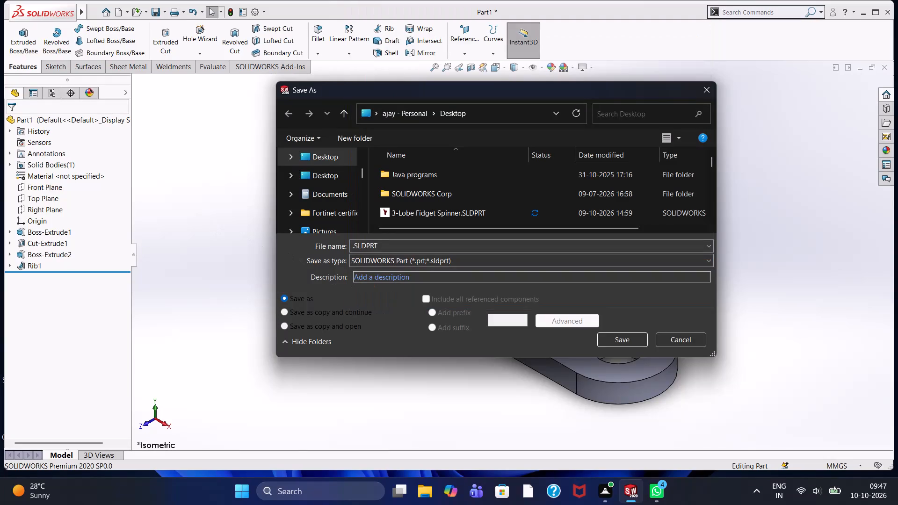
Name the part file Offset Arm Bearing Bracket.SLDPRT and save it to the Desktop.
{"action": "left_click", "coordinate": [349, 244]}
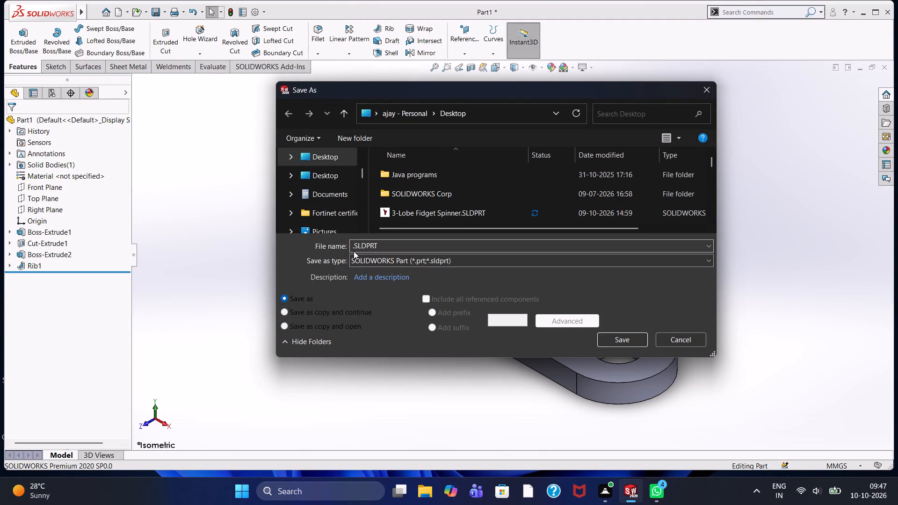
{"action": "left_click", "coordinate": [354, 247]}
{"action": "left_click", "coordinate": [355, 243]}
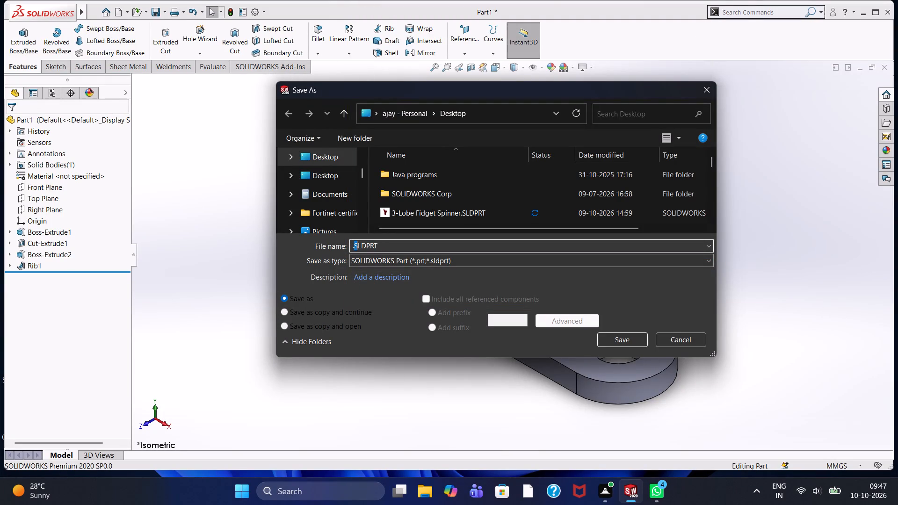
{"action": "left_click", "coordinate": [351, 242]}
{"action": "key", "text": "ctrl+v"}
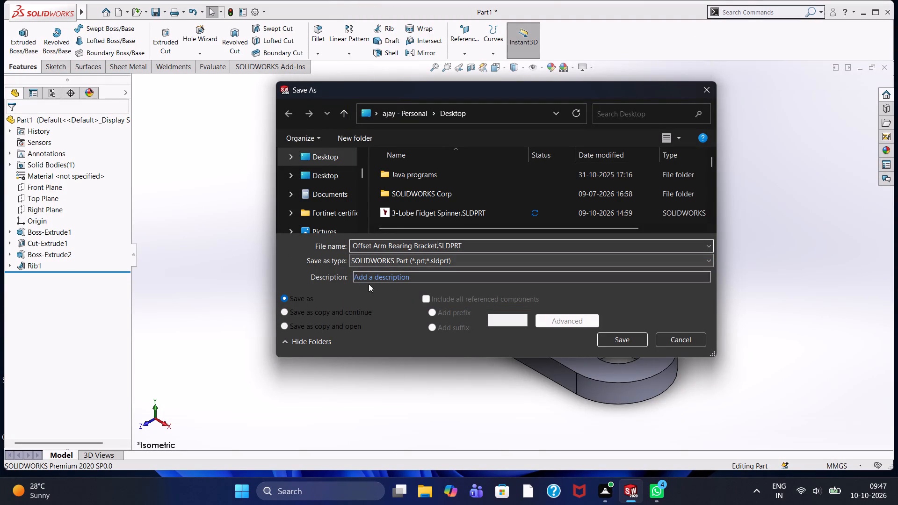
{"action": "left_click", "coordinate": [606, 337]}
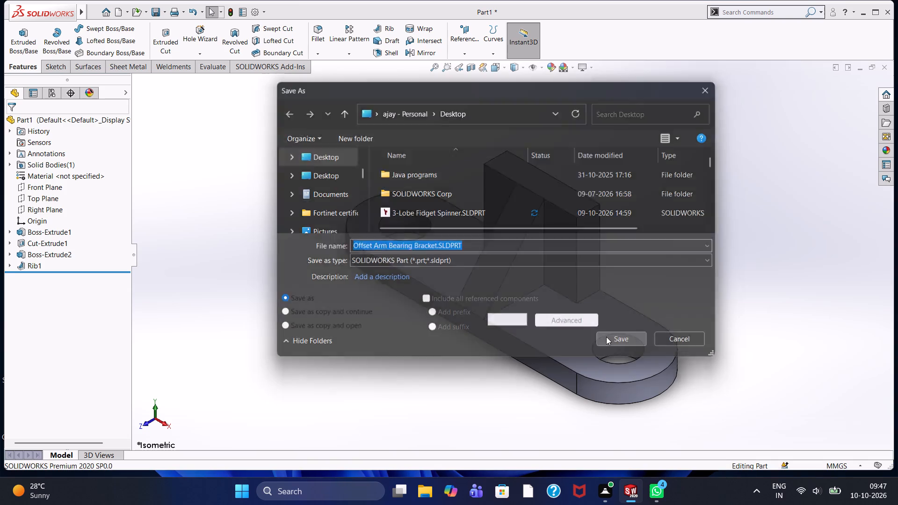